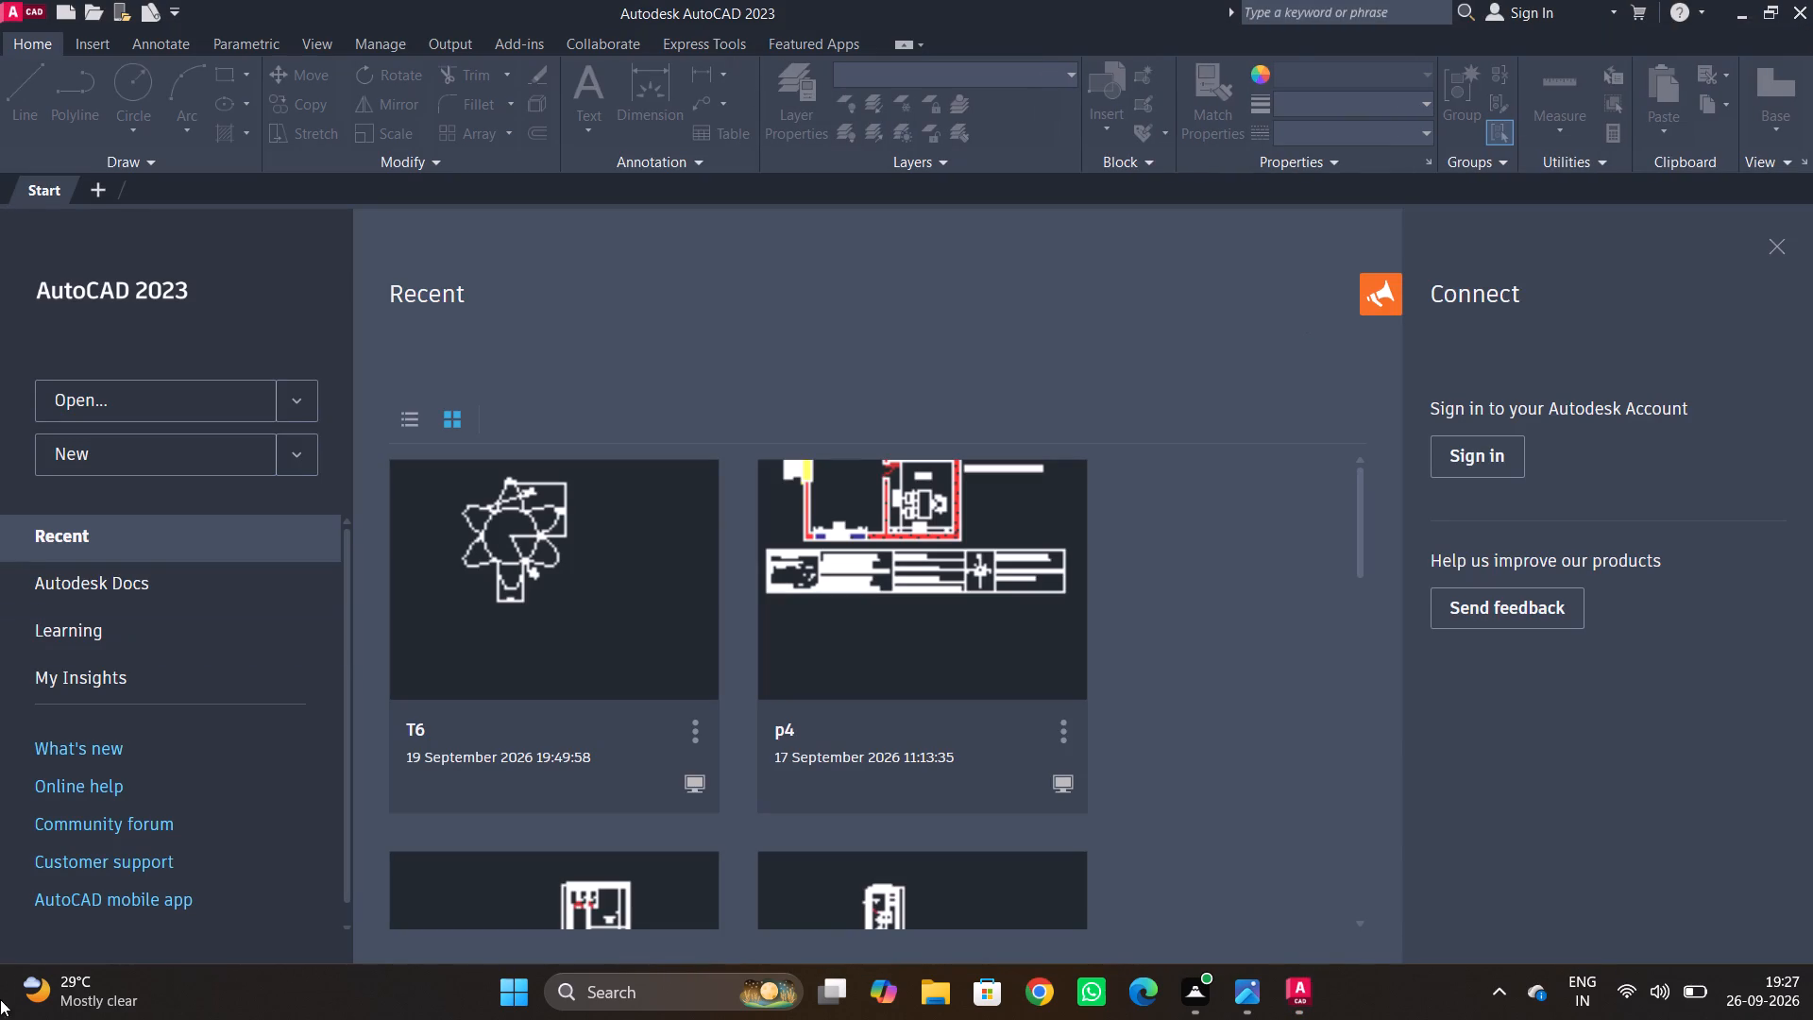
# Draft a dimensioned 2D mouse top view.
# Start a new blank drawing from the acadiso.dwt template.
pyautogui.click(148, 452)
# Draw a circle with a radius of 5.77, taking the dimension from the reference image.
pyautogui.moveTo(1039, 1019); pyautogui.dragTo(1445, 1019)
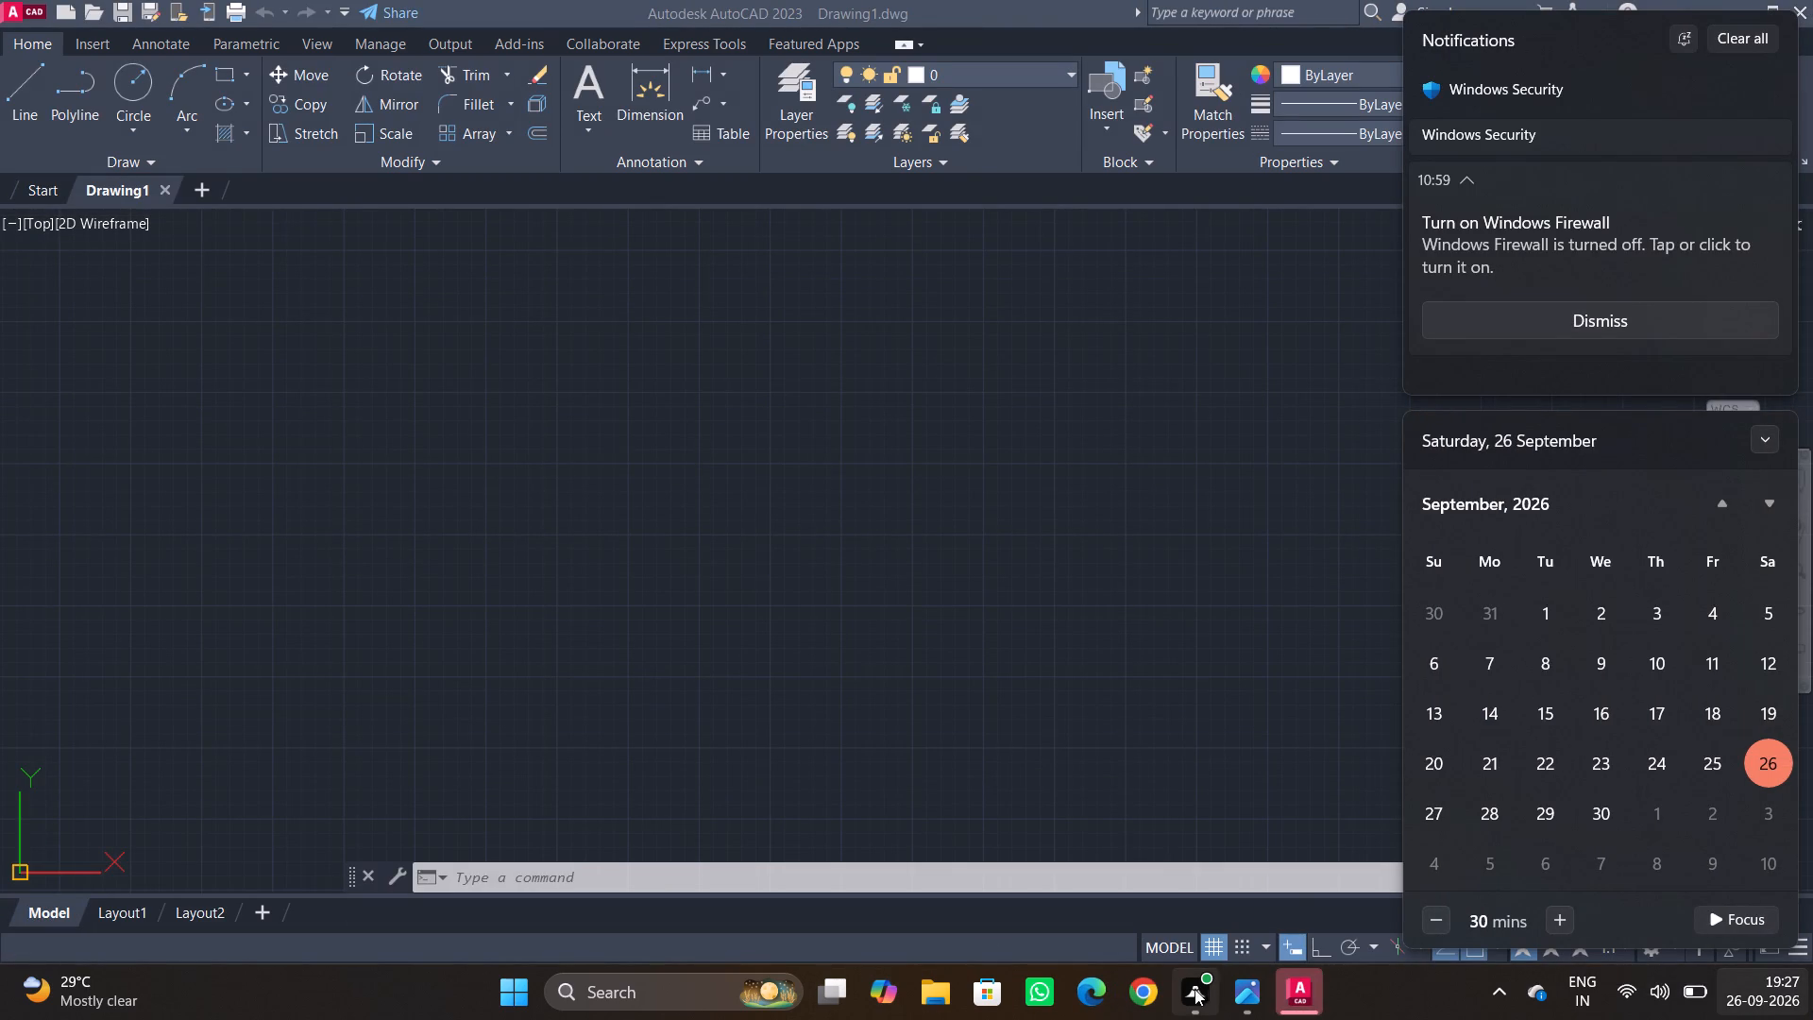
pyautogui.click(1238, 1011)
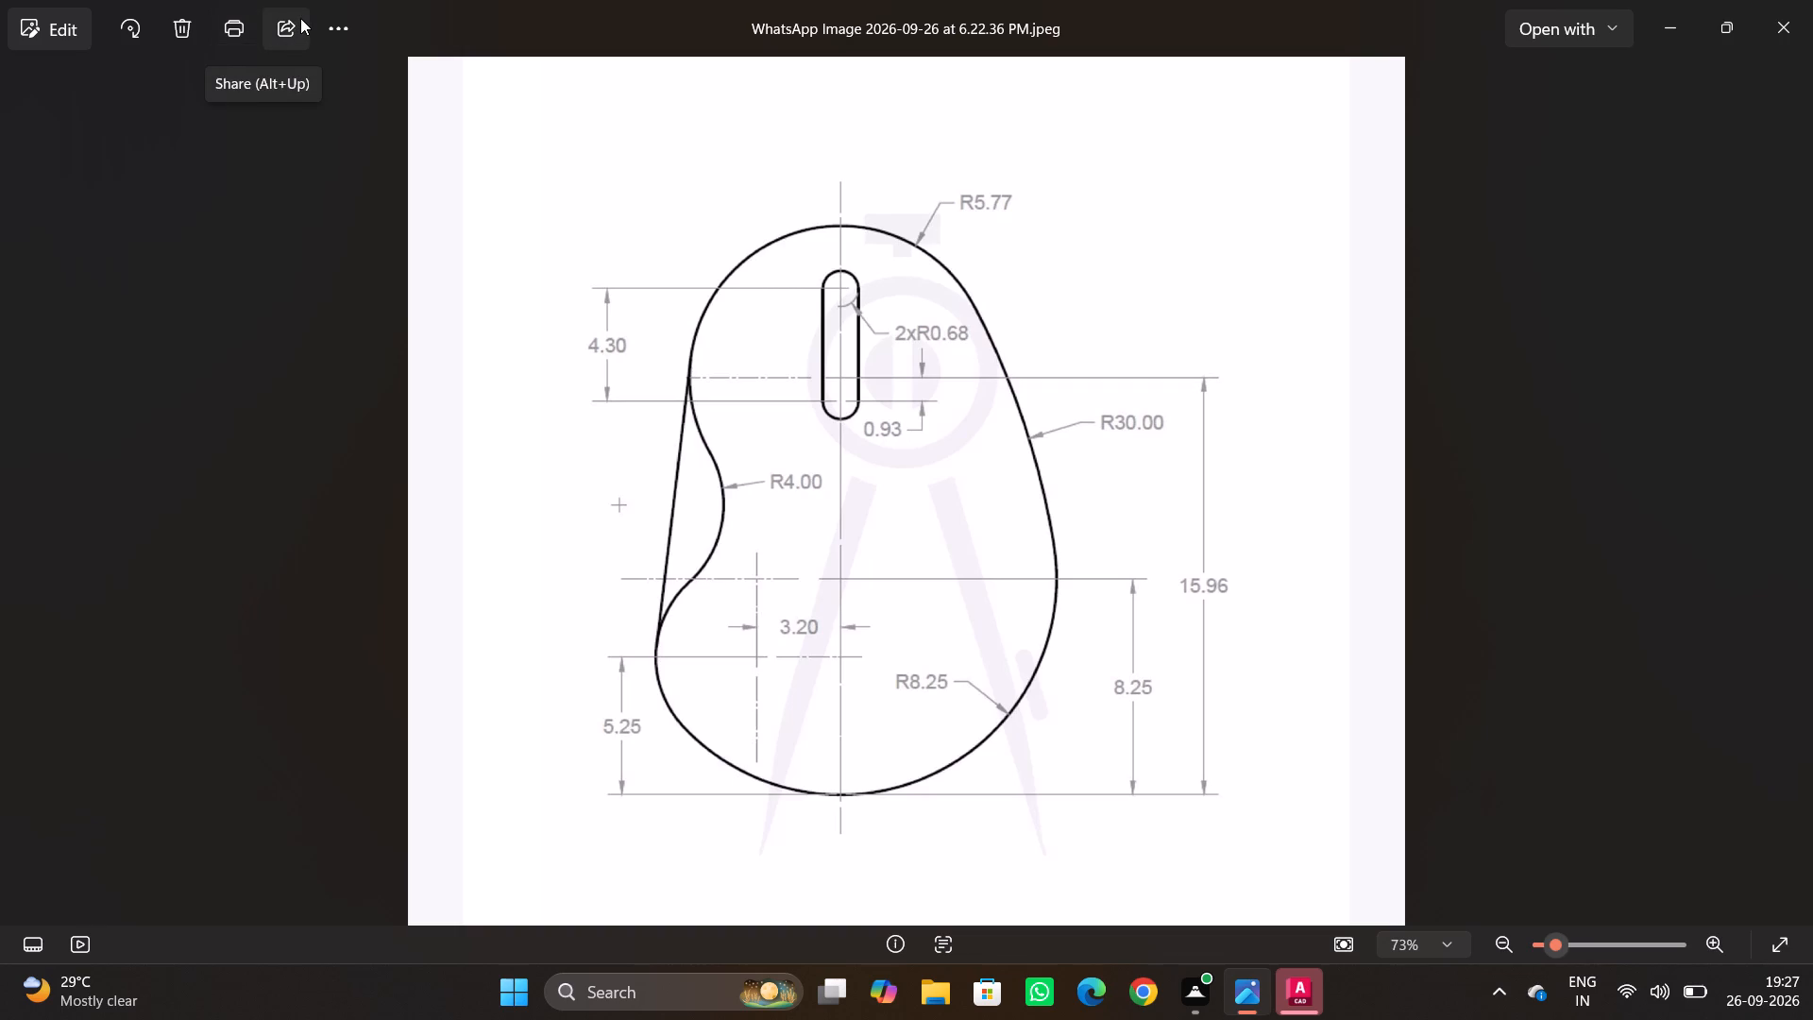
pyautogui.hotkey('alt', 'Tab')
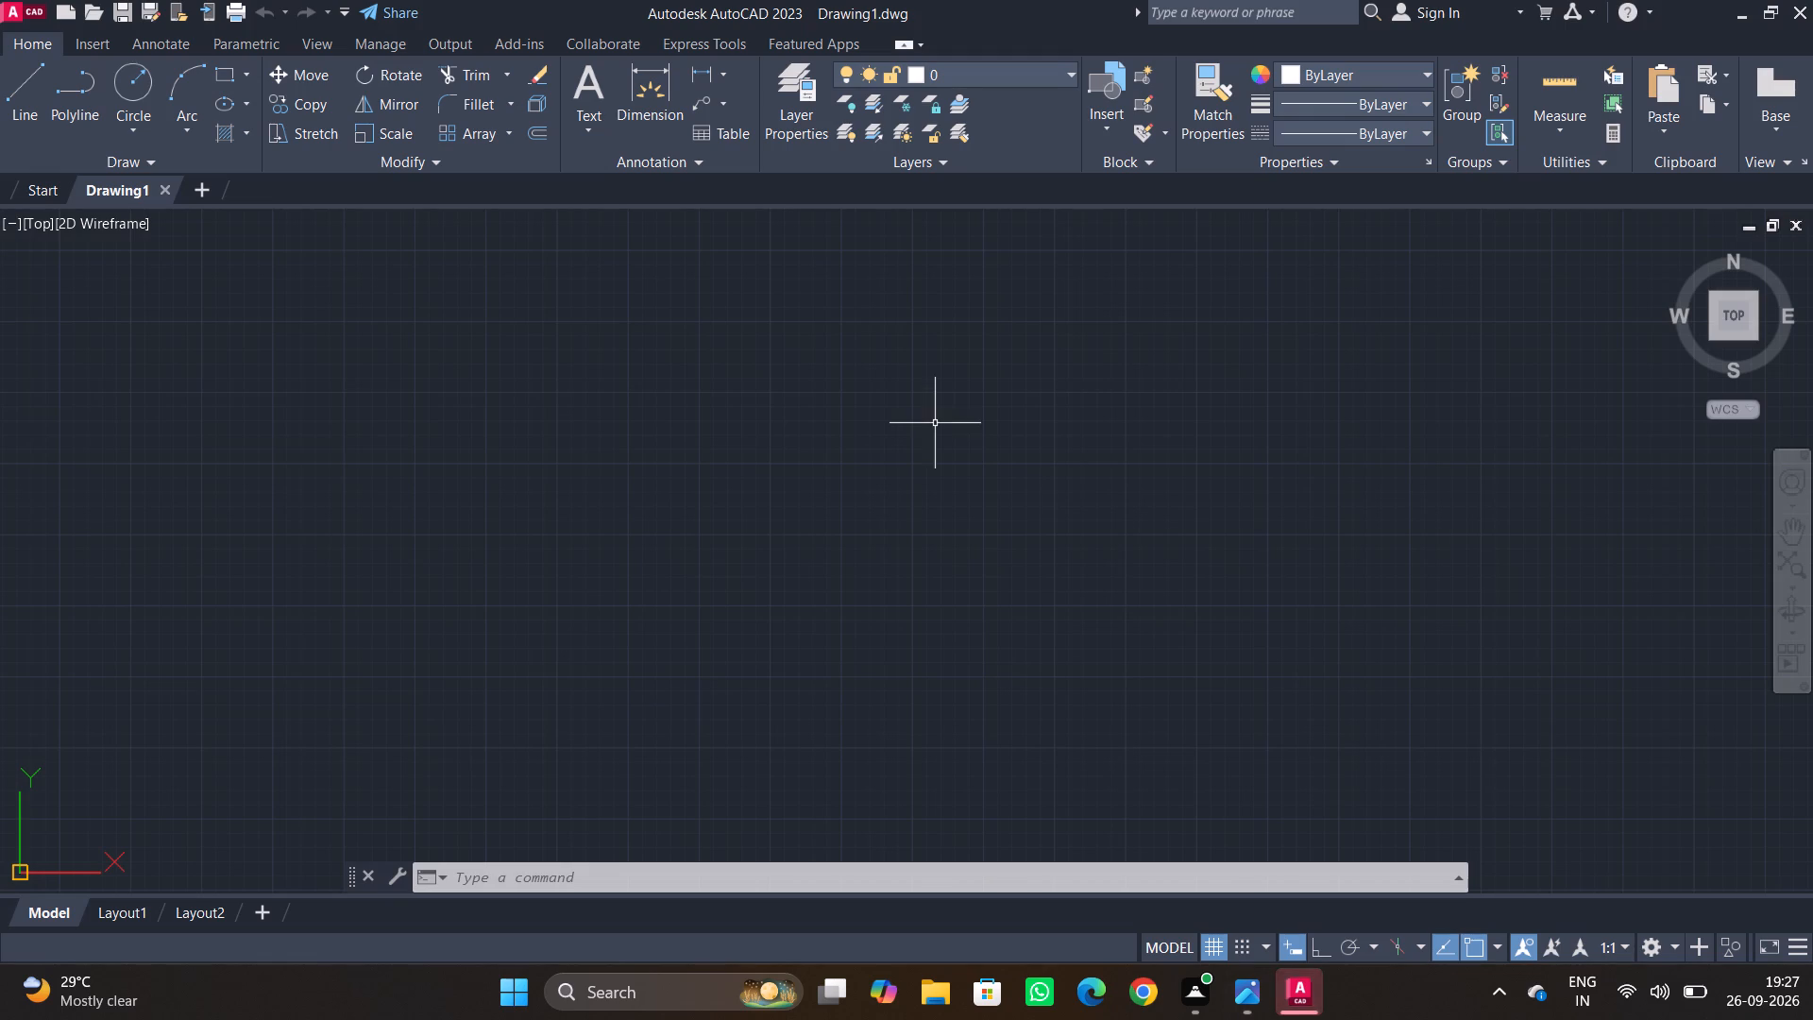
pyautogui.write('C')
pyautogui.press('space')
pyautogui.click(806, 485)
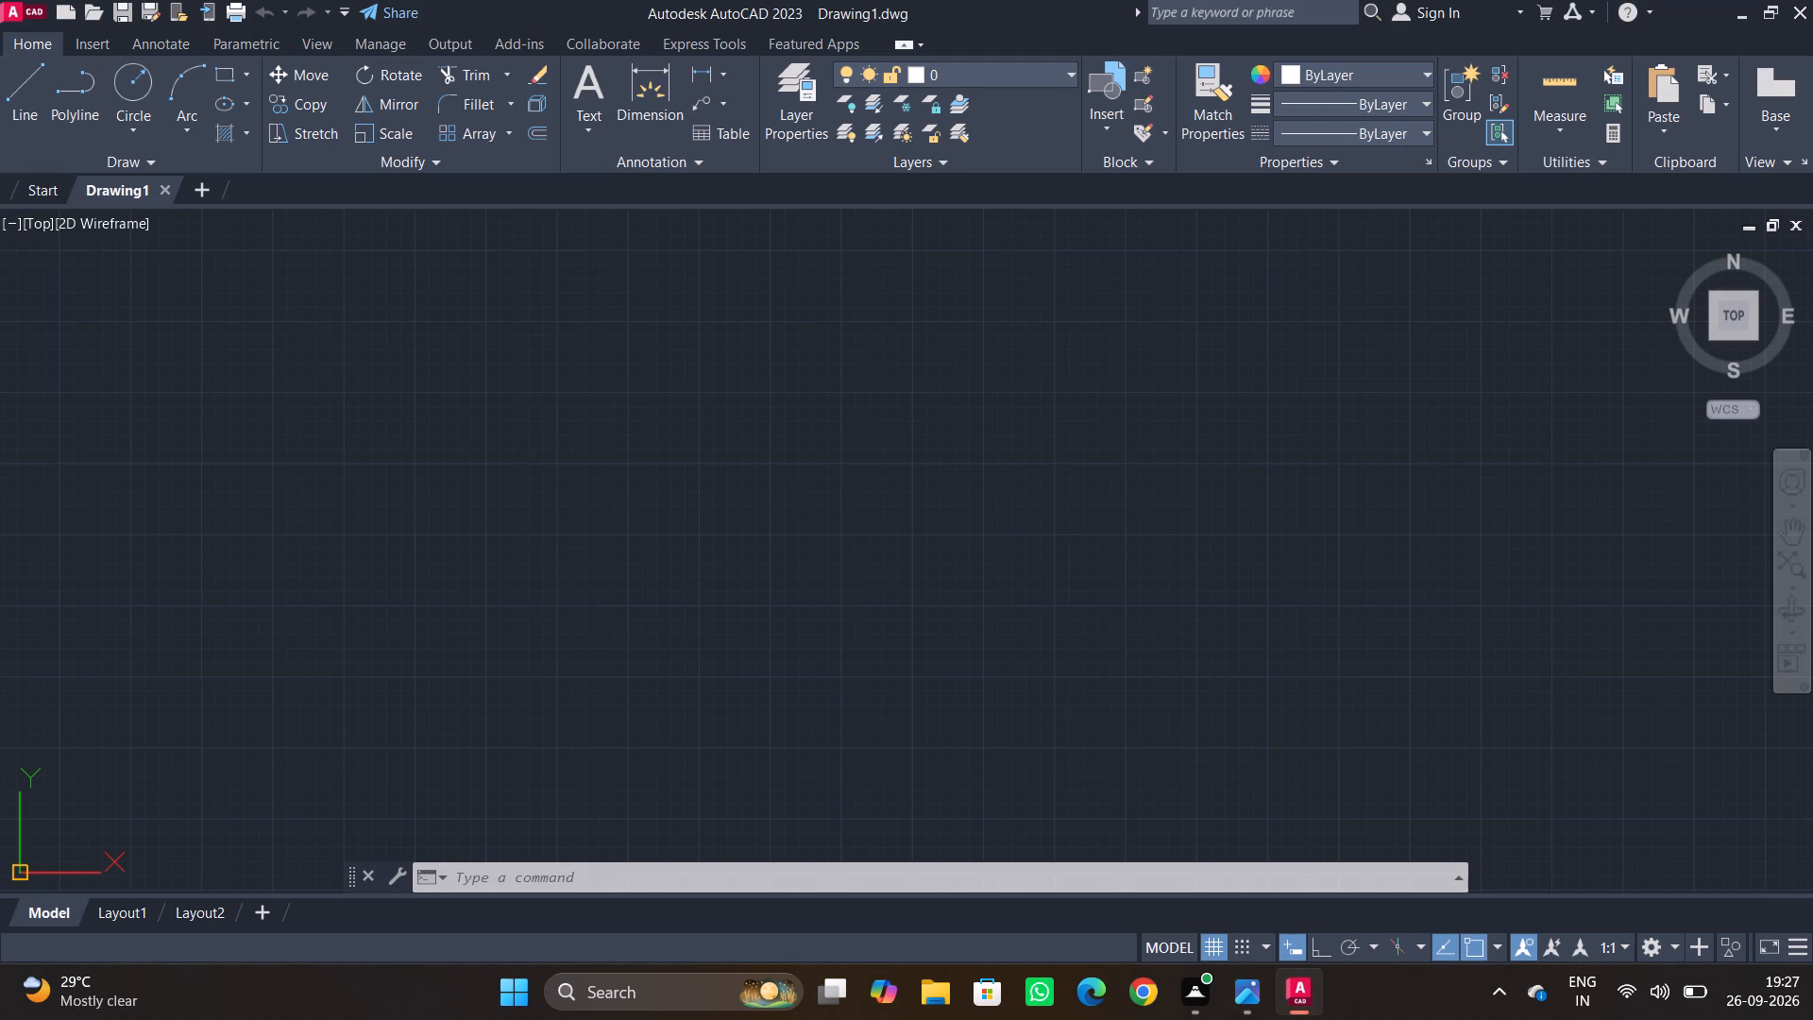
pyautogui.hotkey('alt', 'Tab')
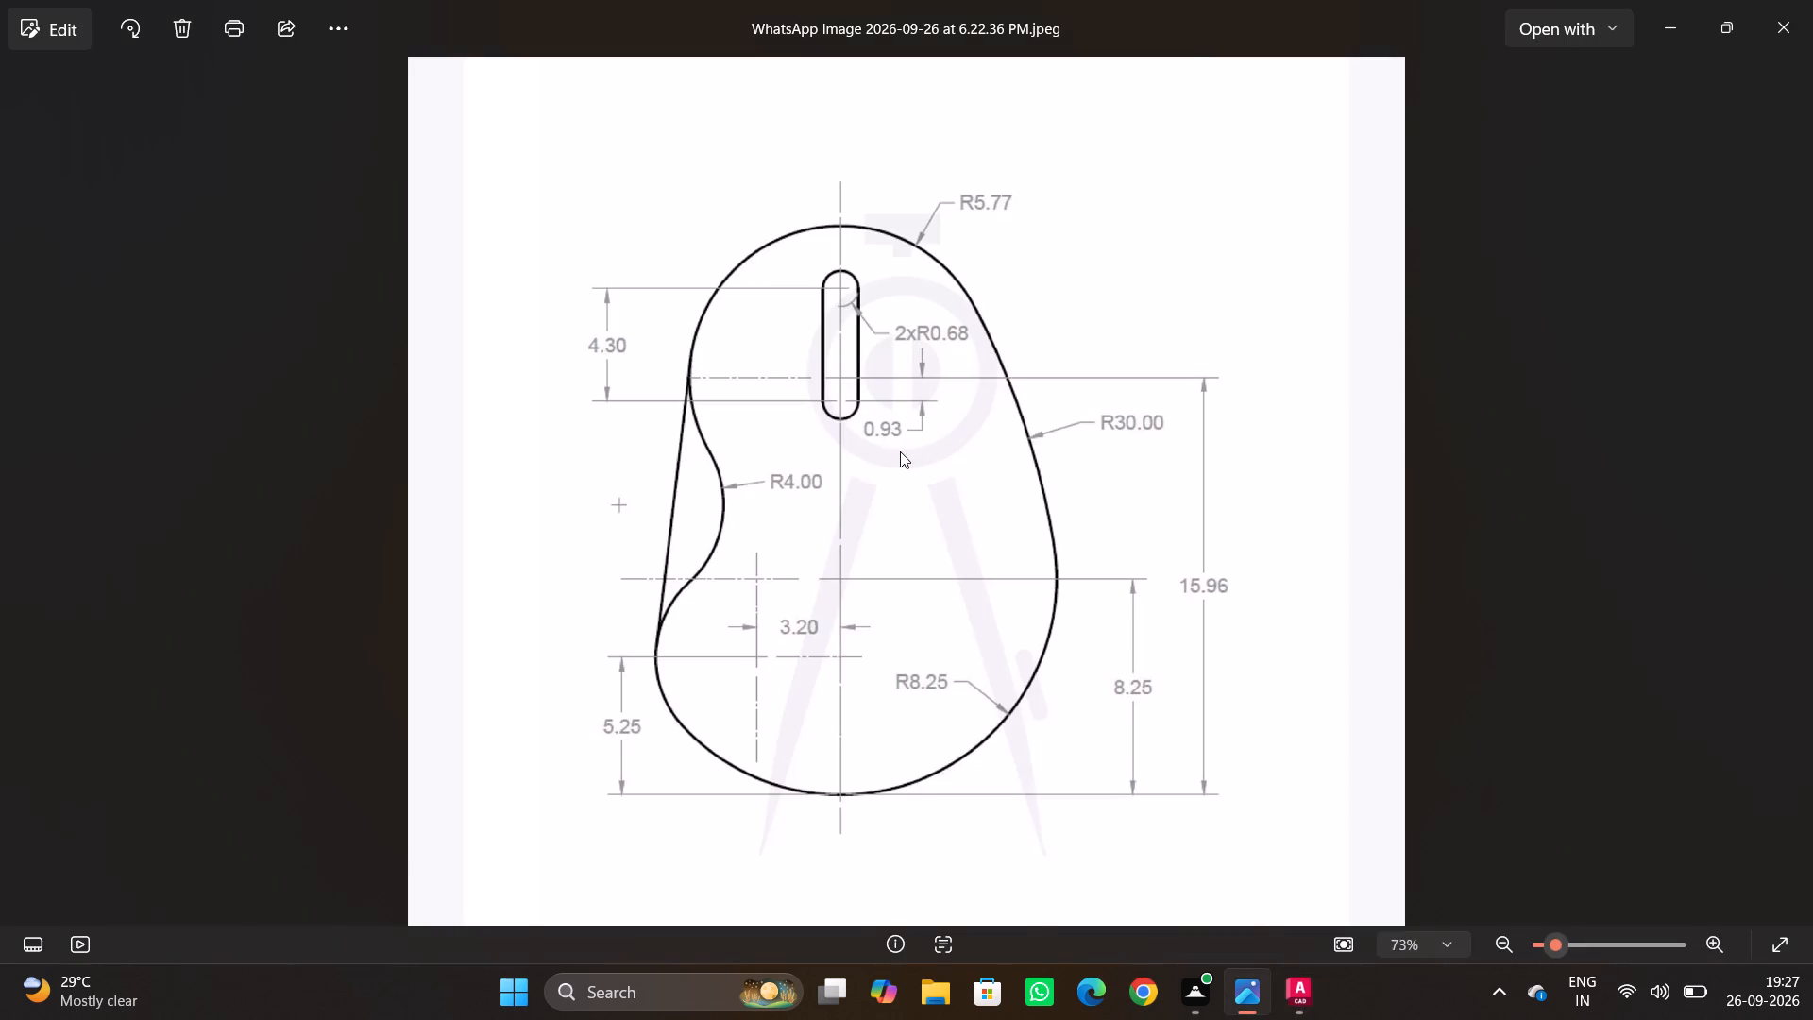
pyautogui.hotkey('alt', 'Tab')
pyautogui.write('5.4')
pyautogui.press('BackSpace')
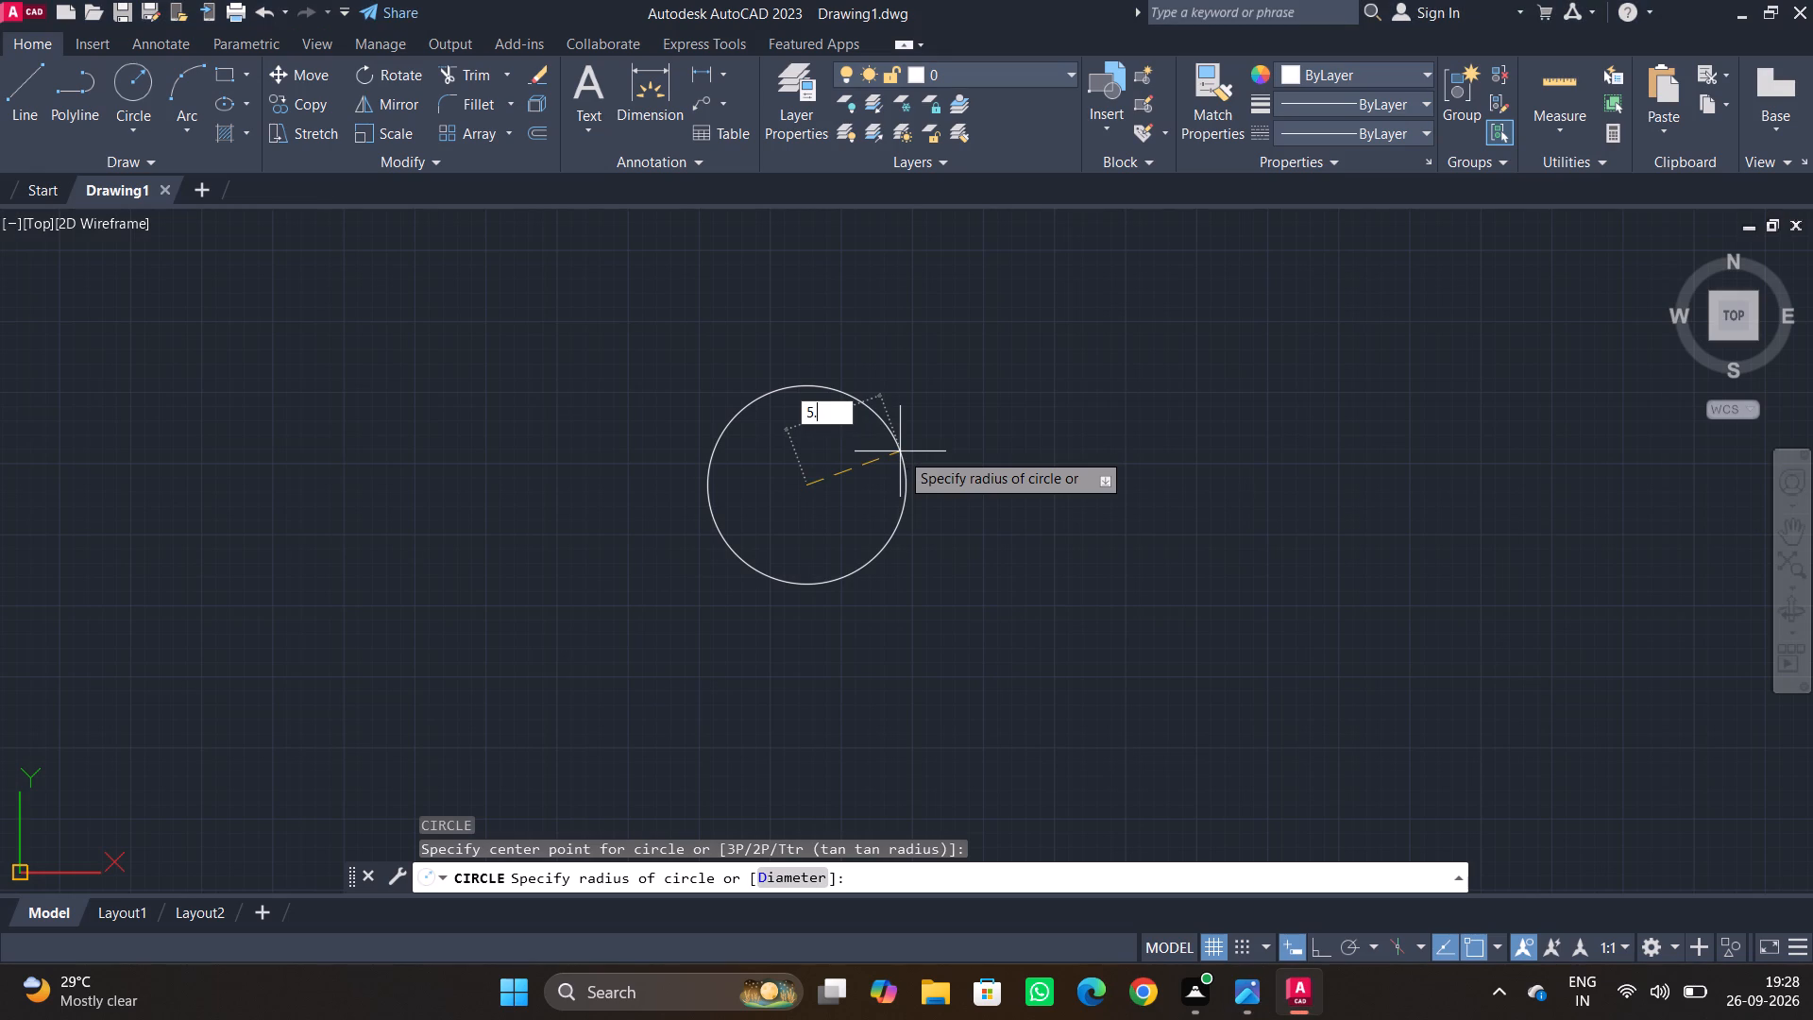
pyautogui.write('77')
pyautogui.press('Return')
# Begin a trial line at the circle's top quadrant and turn on polar tracking.
pyautogui.hotkey('alt', 'Tab')
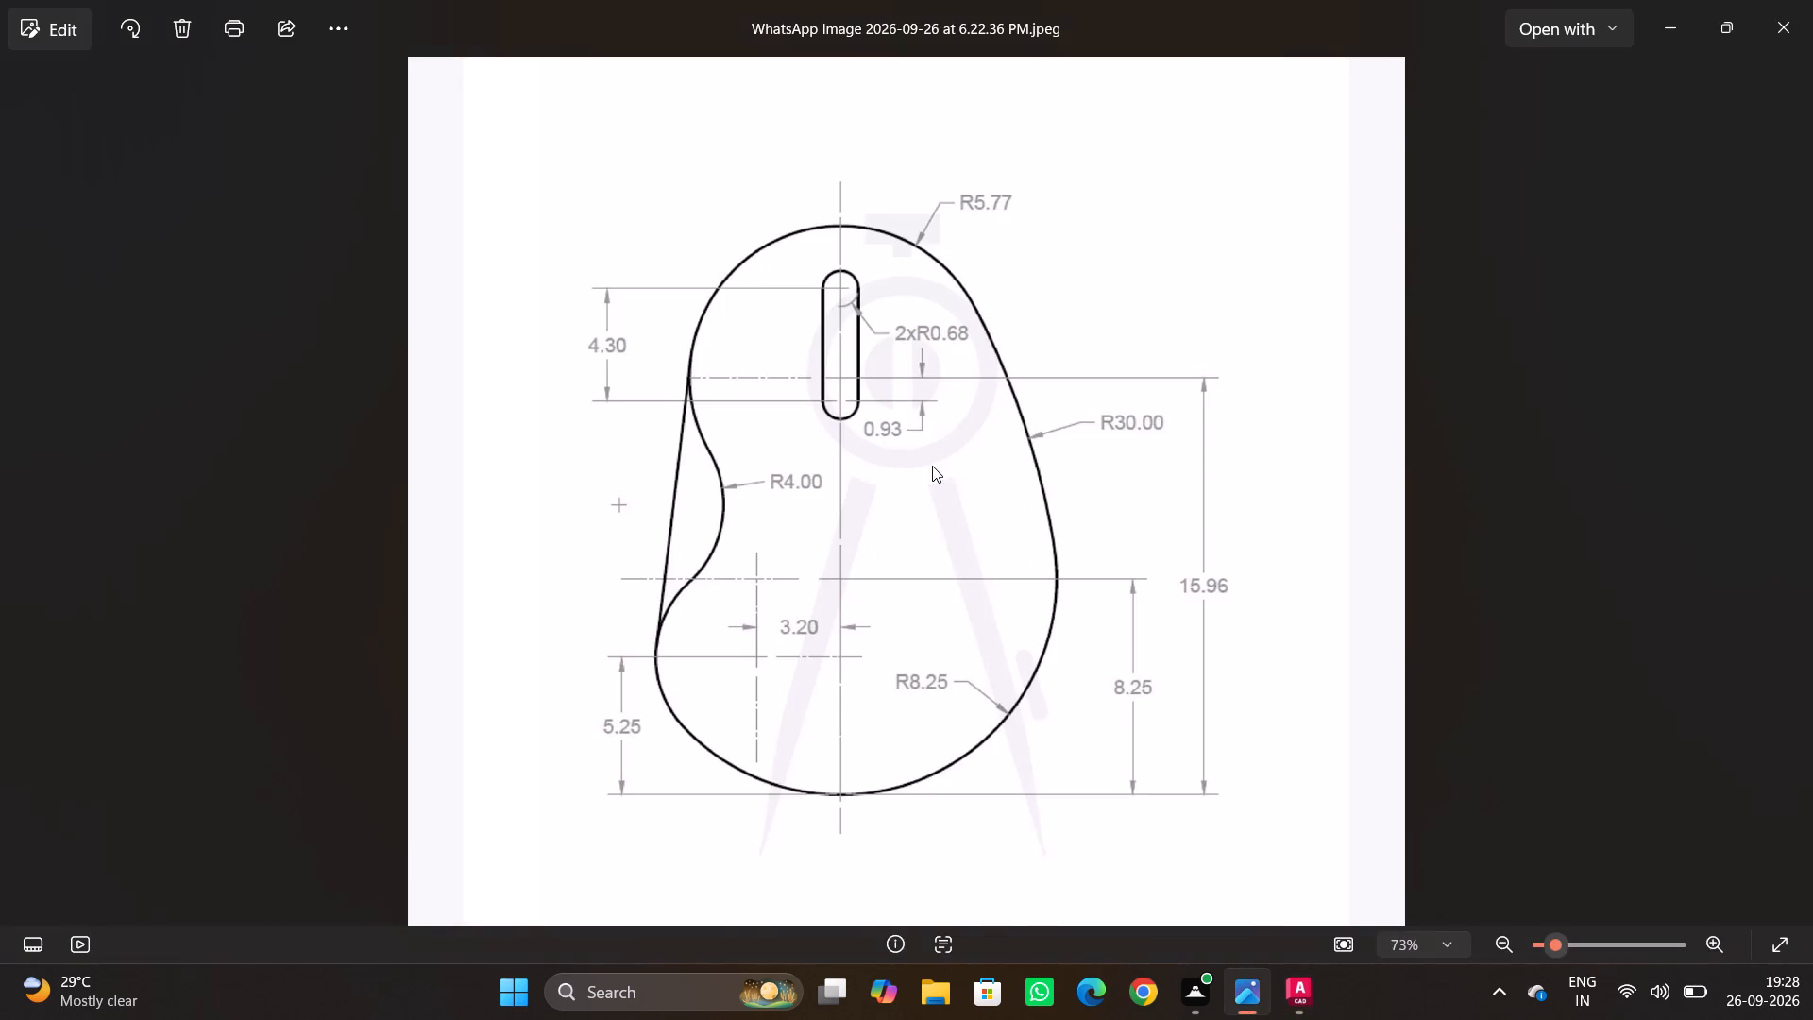
pyautogui.hotkey('alt', 'Tab')
pyautogui.scroll(4, 842, 467)
pyautogui.scroll(3, 682, 432)
pyautogui.moveTo(742, 514); pyautogui.dragTo(739, 462, button='middle')
pyautogui.scroll(1, 742, 514)
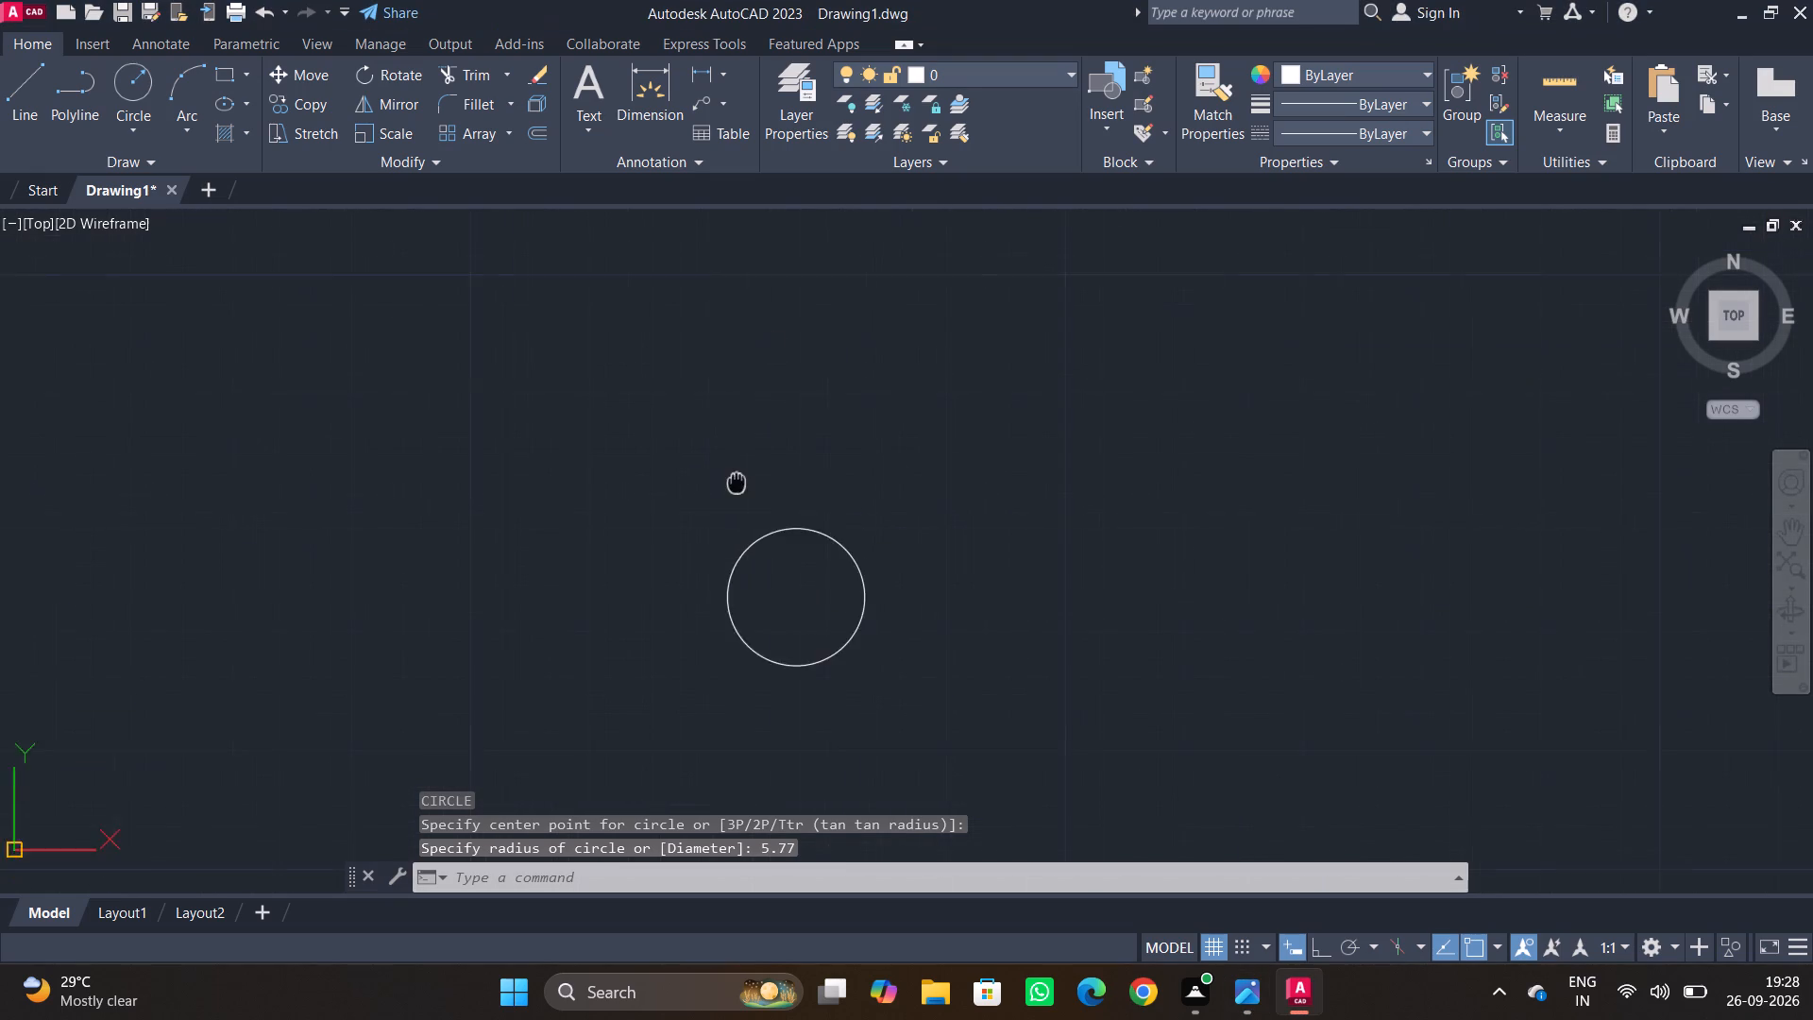
pyautogui.moveTo(739, 462); pyautogui.dragTo(817, 321, button='middle')
pyautogui.scroll(3, 791, 293)
pyautogui.moveTo(895, 425); pyautogui.dragTo(859, 328, button='middle')
pyautogui.hotkey('alt', 'Tab')
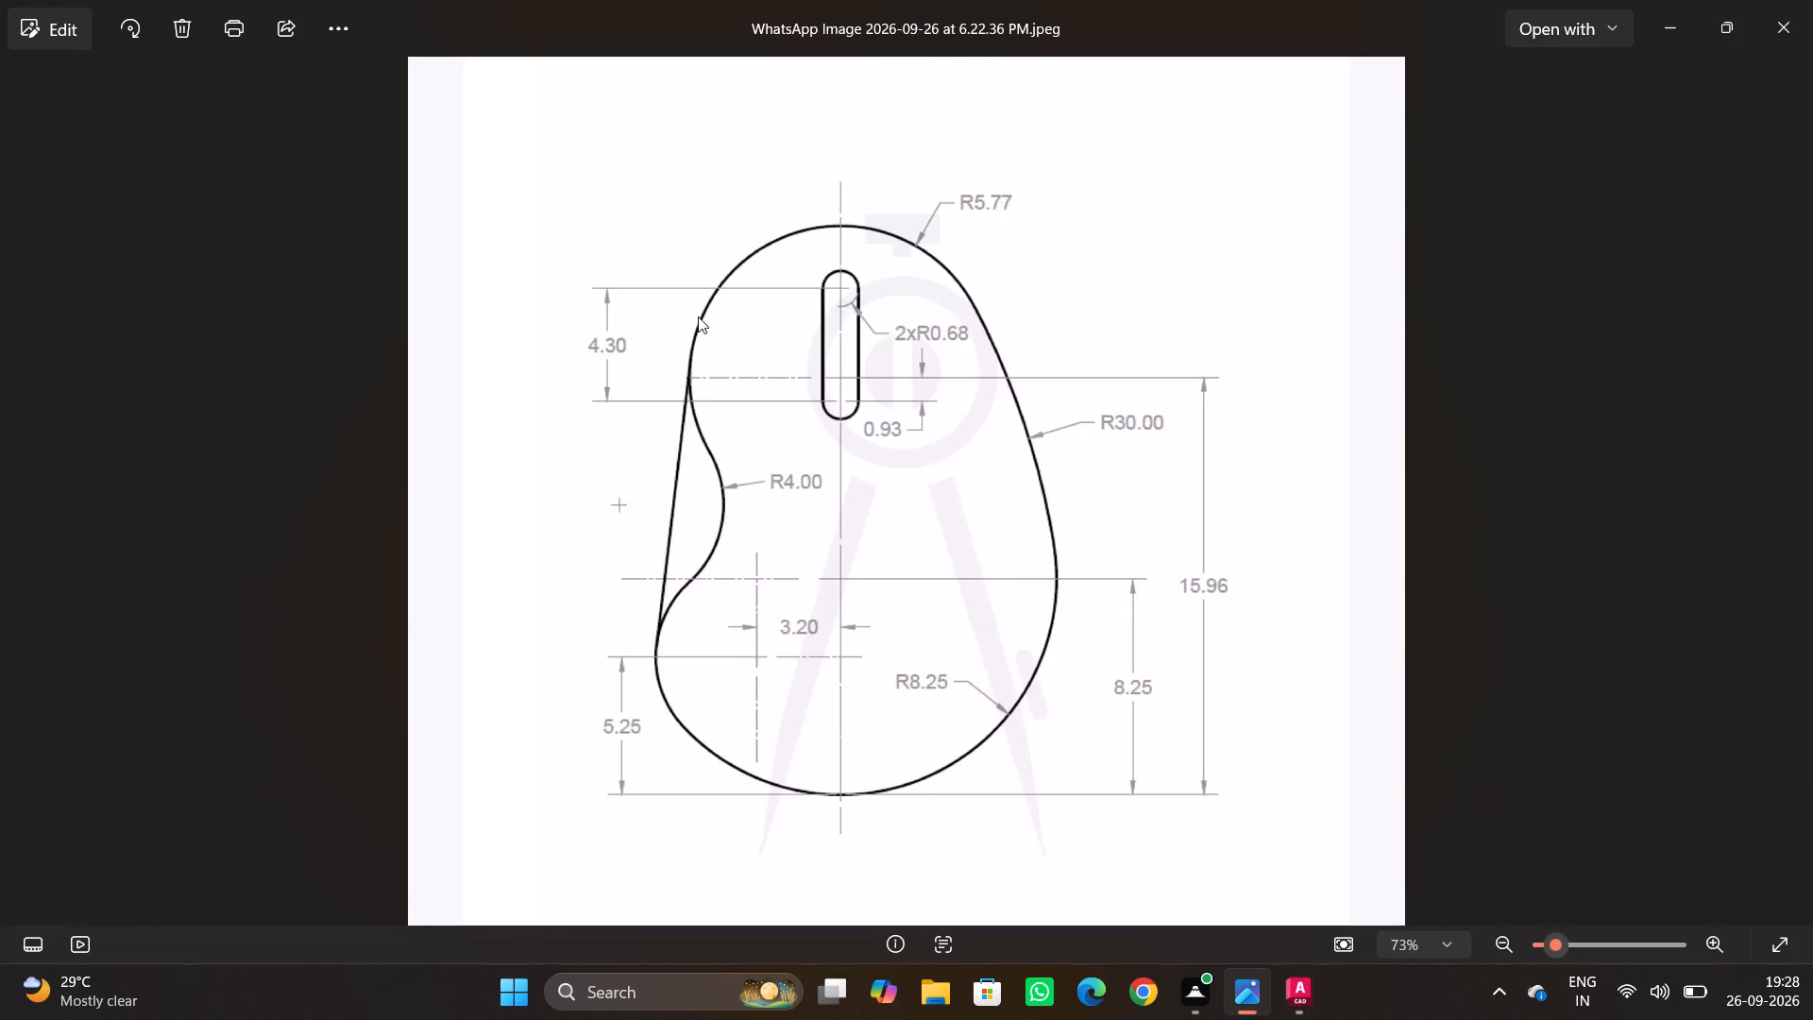
pyautogui.hotkey('alt', 'Tab')
pyautogui.scroll(1, 1002, 560)
pyautogui.moveTo(1002, 560); pyautogui.dragTo(934, 530, button='middle')
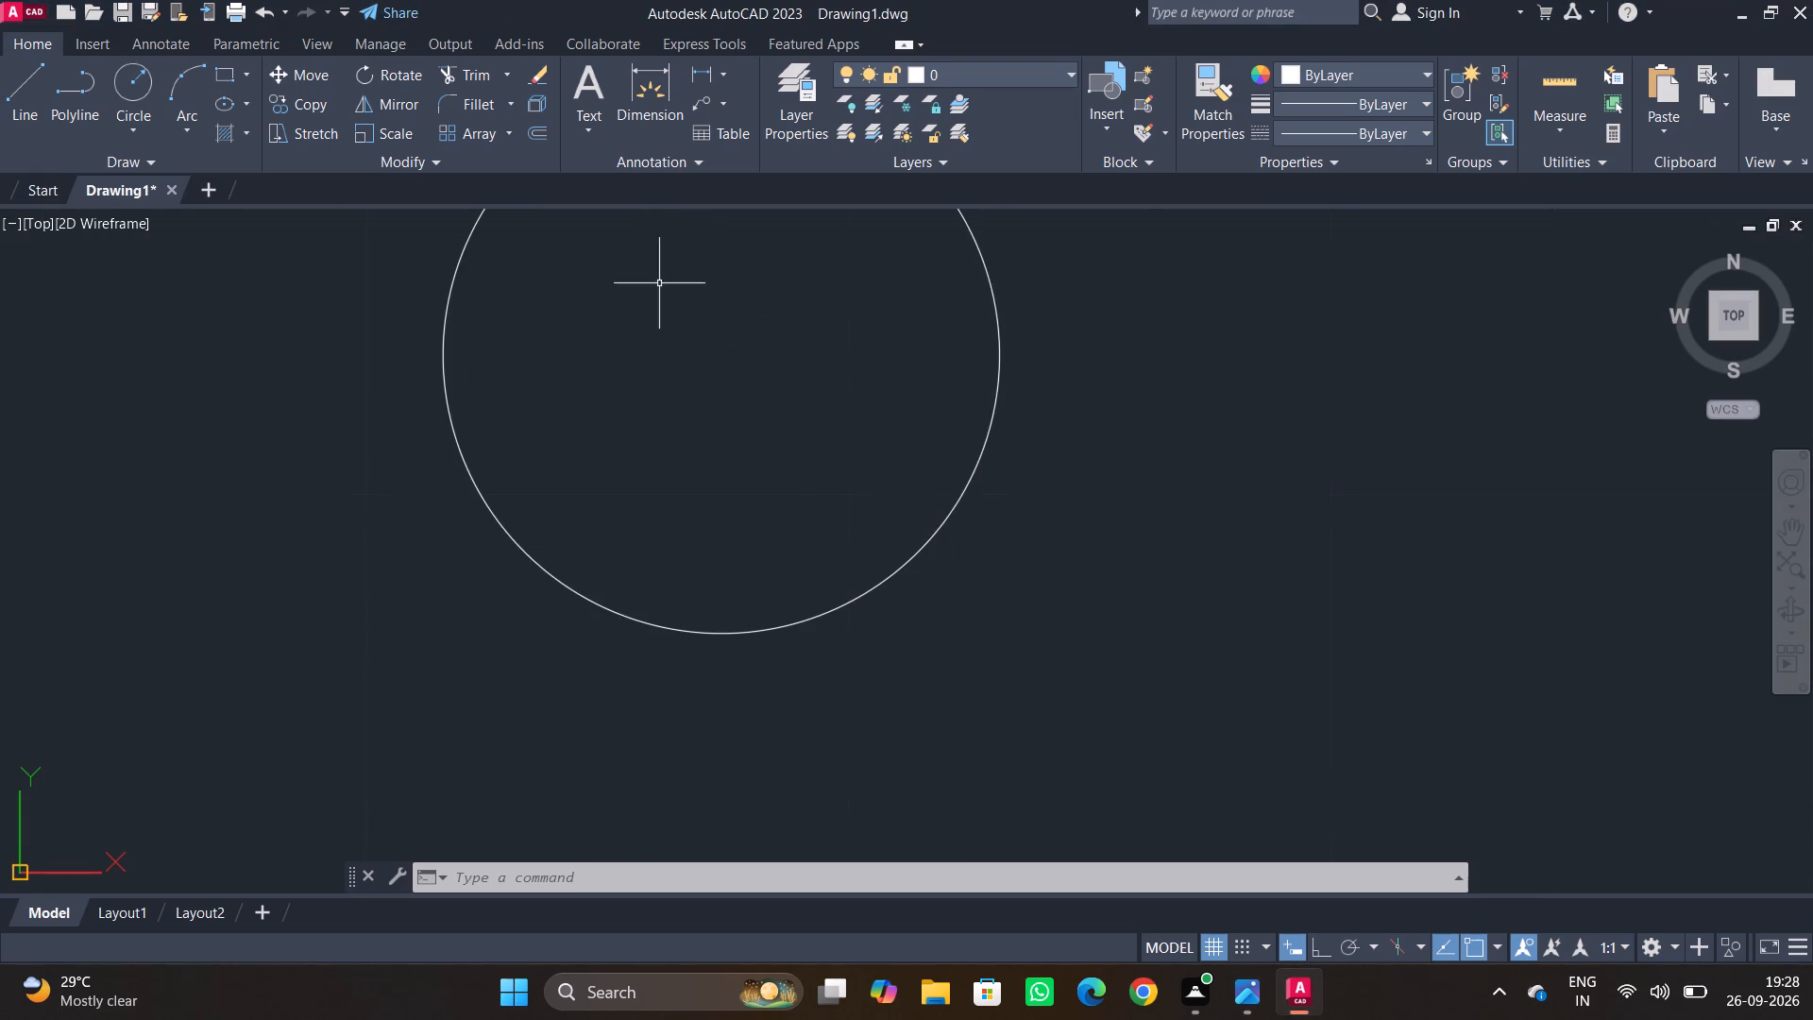
pyautogui.scroll(-2, 715, 448)
pyautogui.moveTo(715, 448); pyautogui.dragTo(856, 605, button='middle')
pyautogui.click(30, 79)
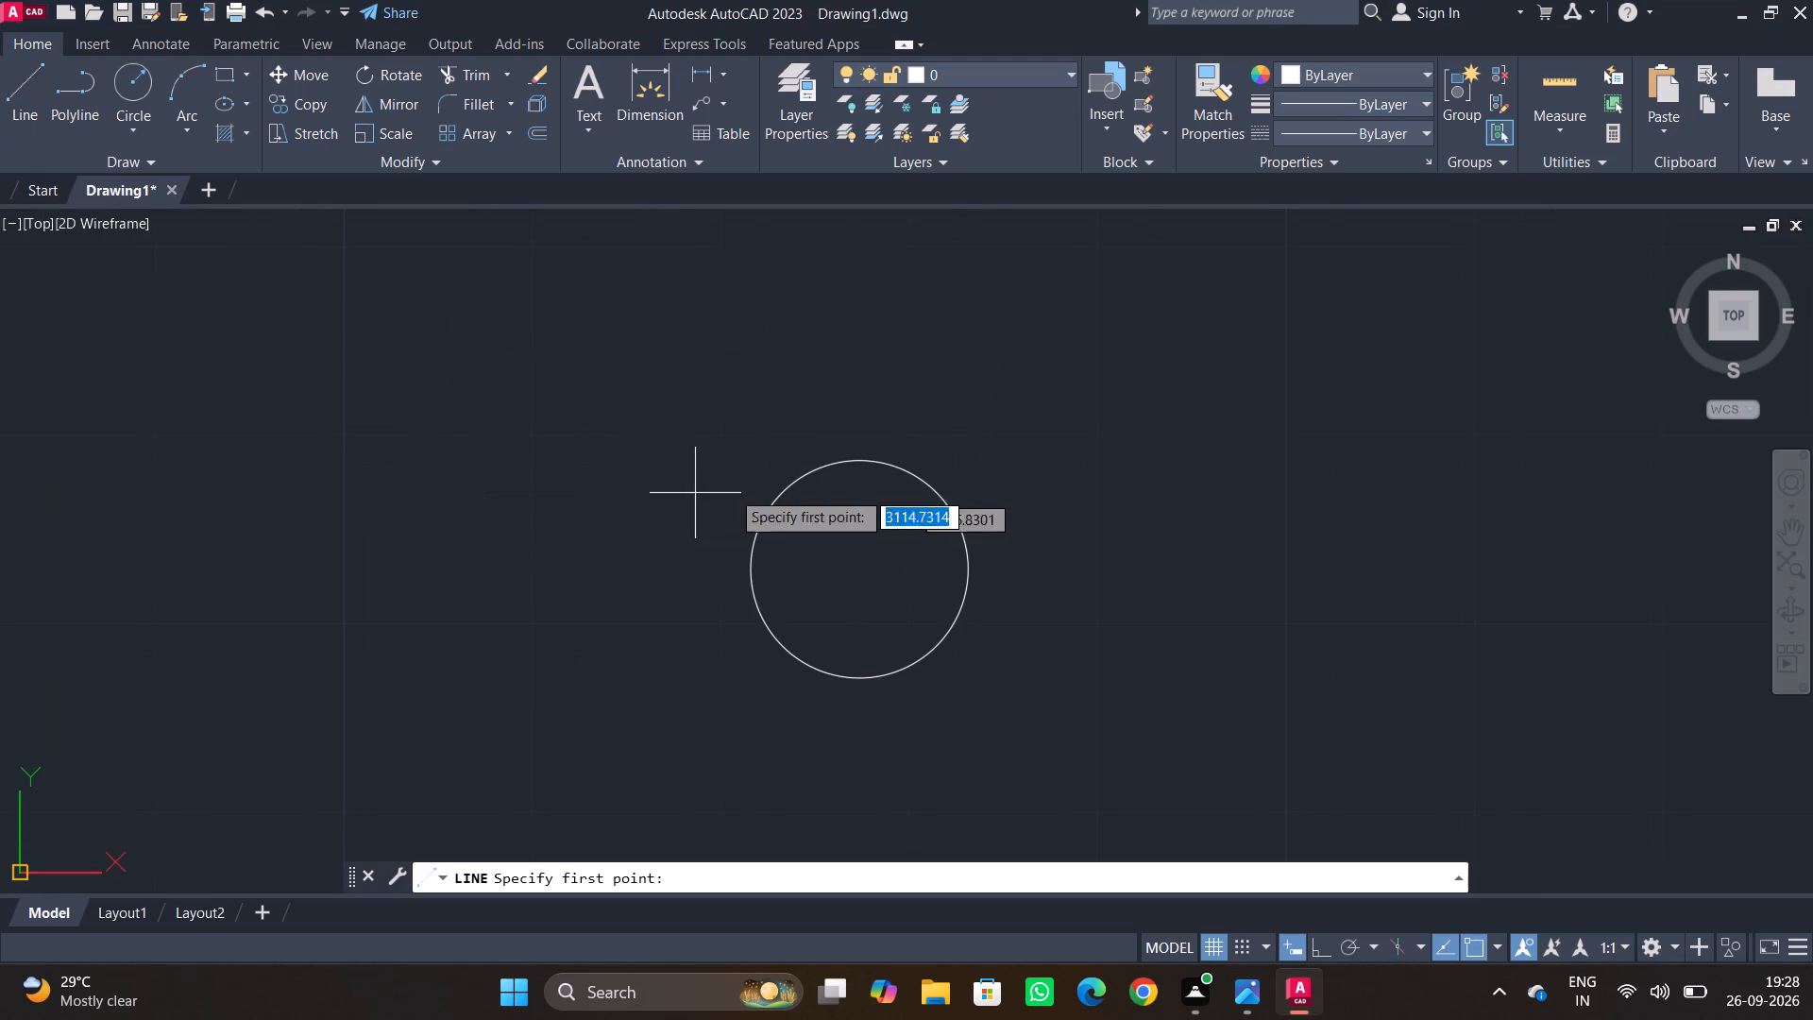
pyautogui.click(860, 461)
pyautogui.moveTo(848, 732); pyautogui.dragTo(879, 608, button='middle')
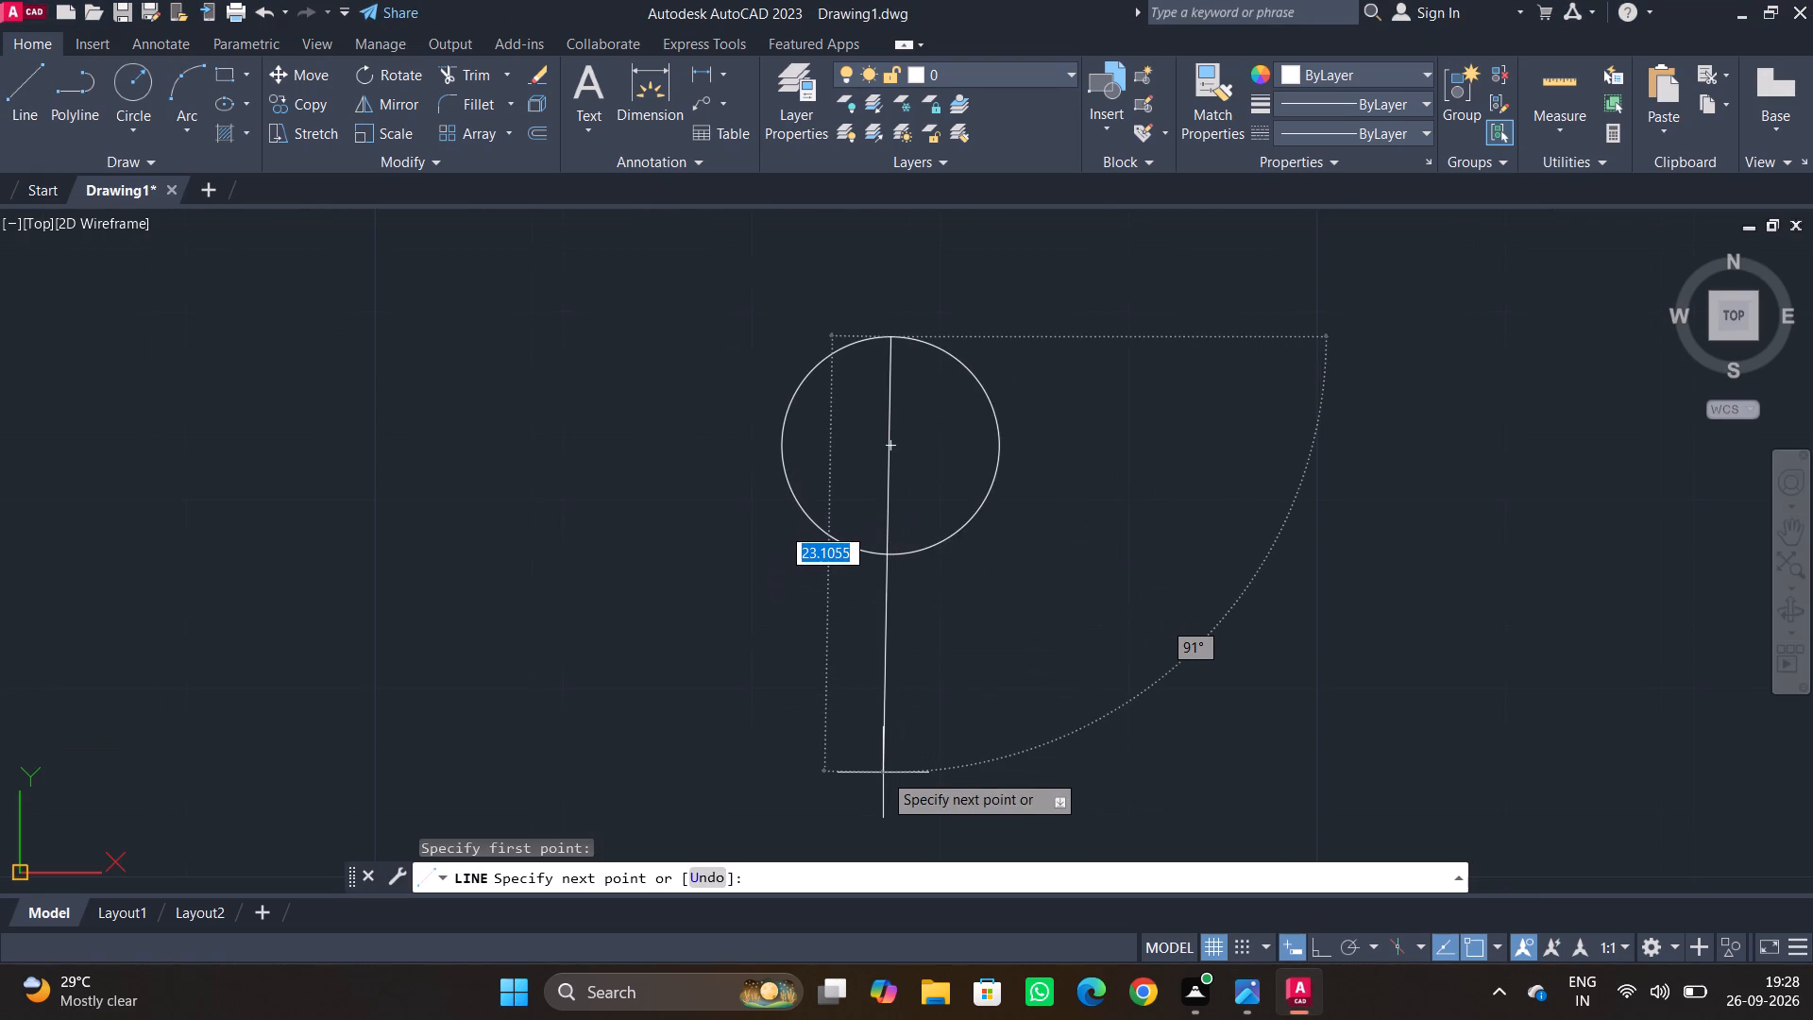
pyautogui.press('F8')
pyautogui.press('F11')
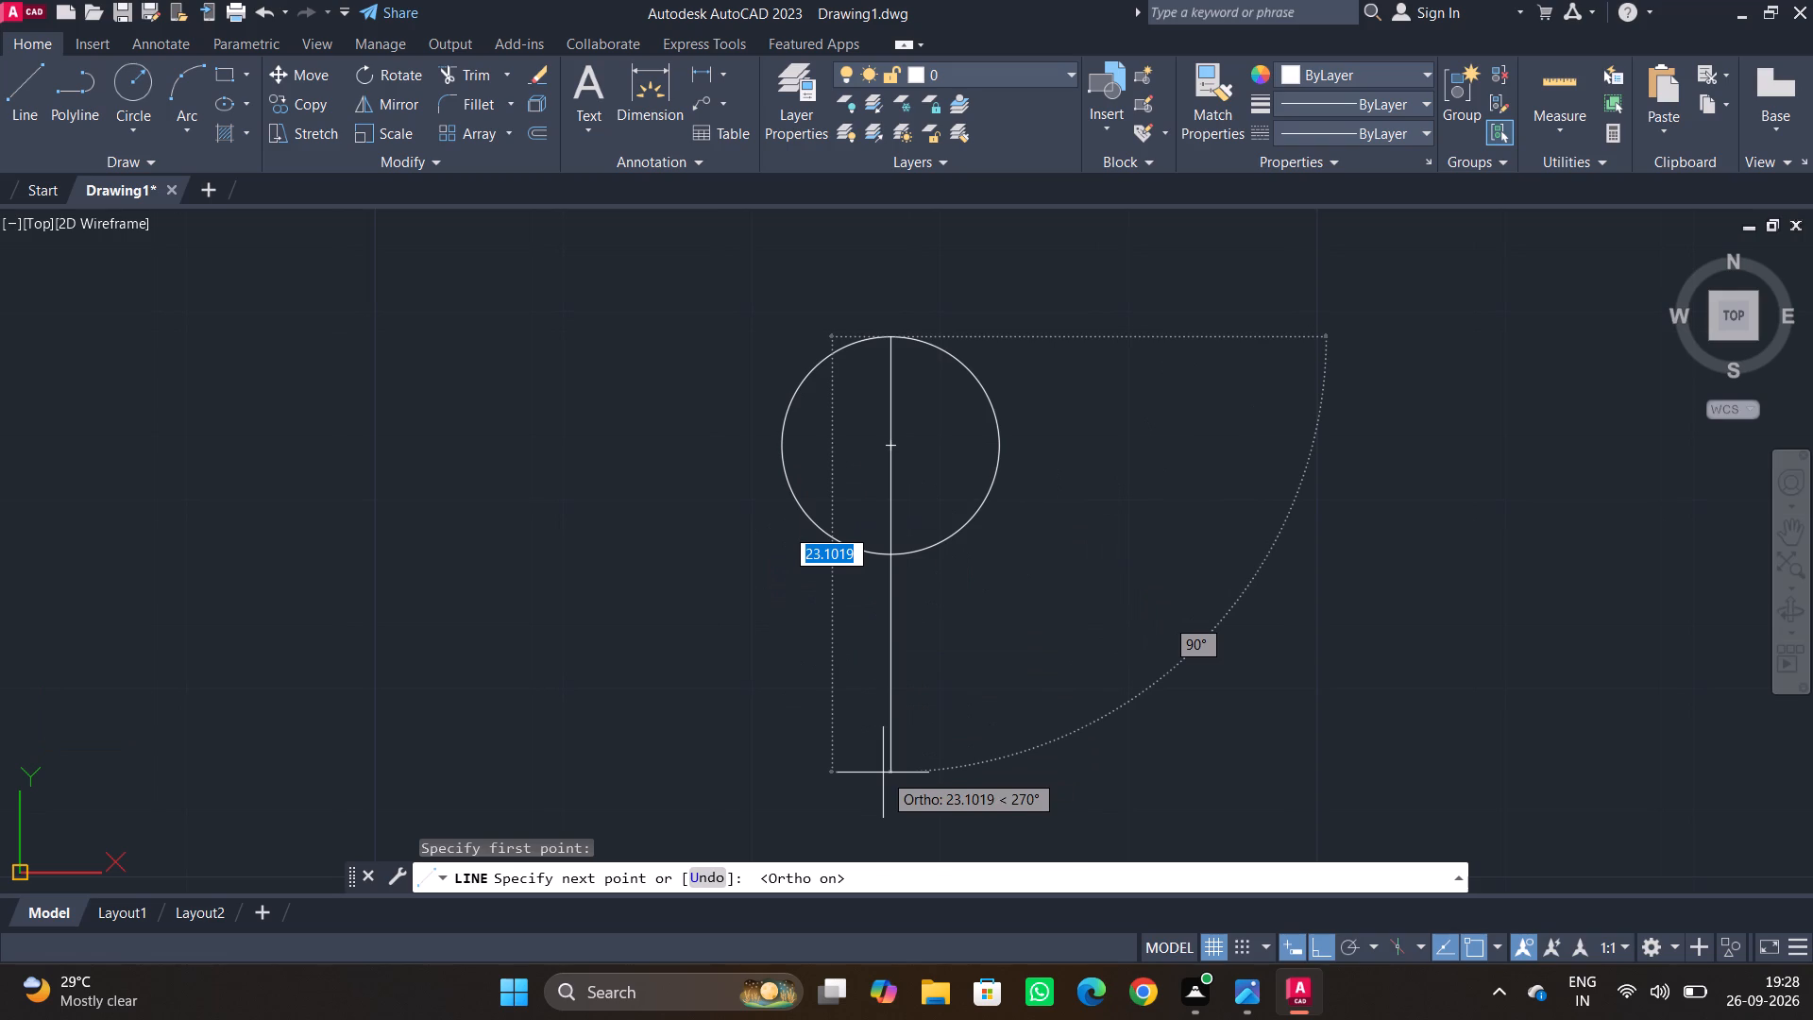
pyautogui.press('F11')
pyautogui.press('F10')
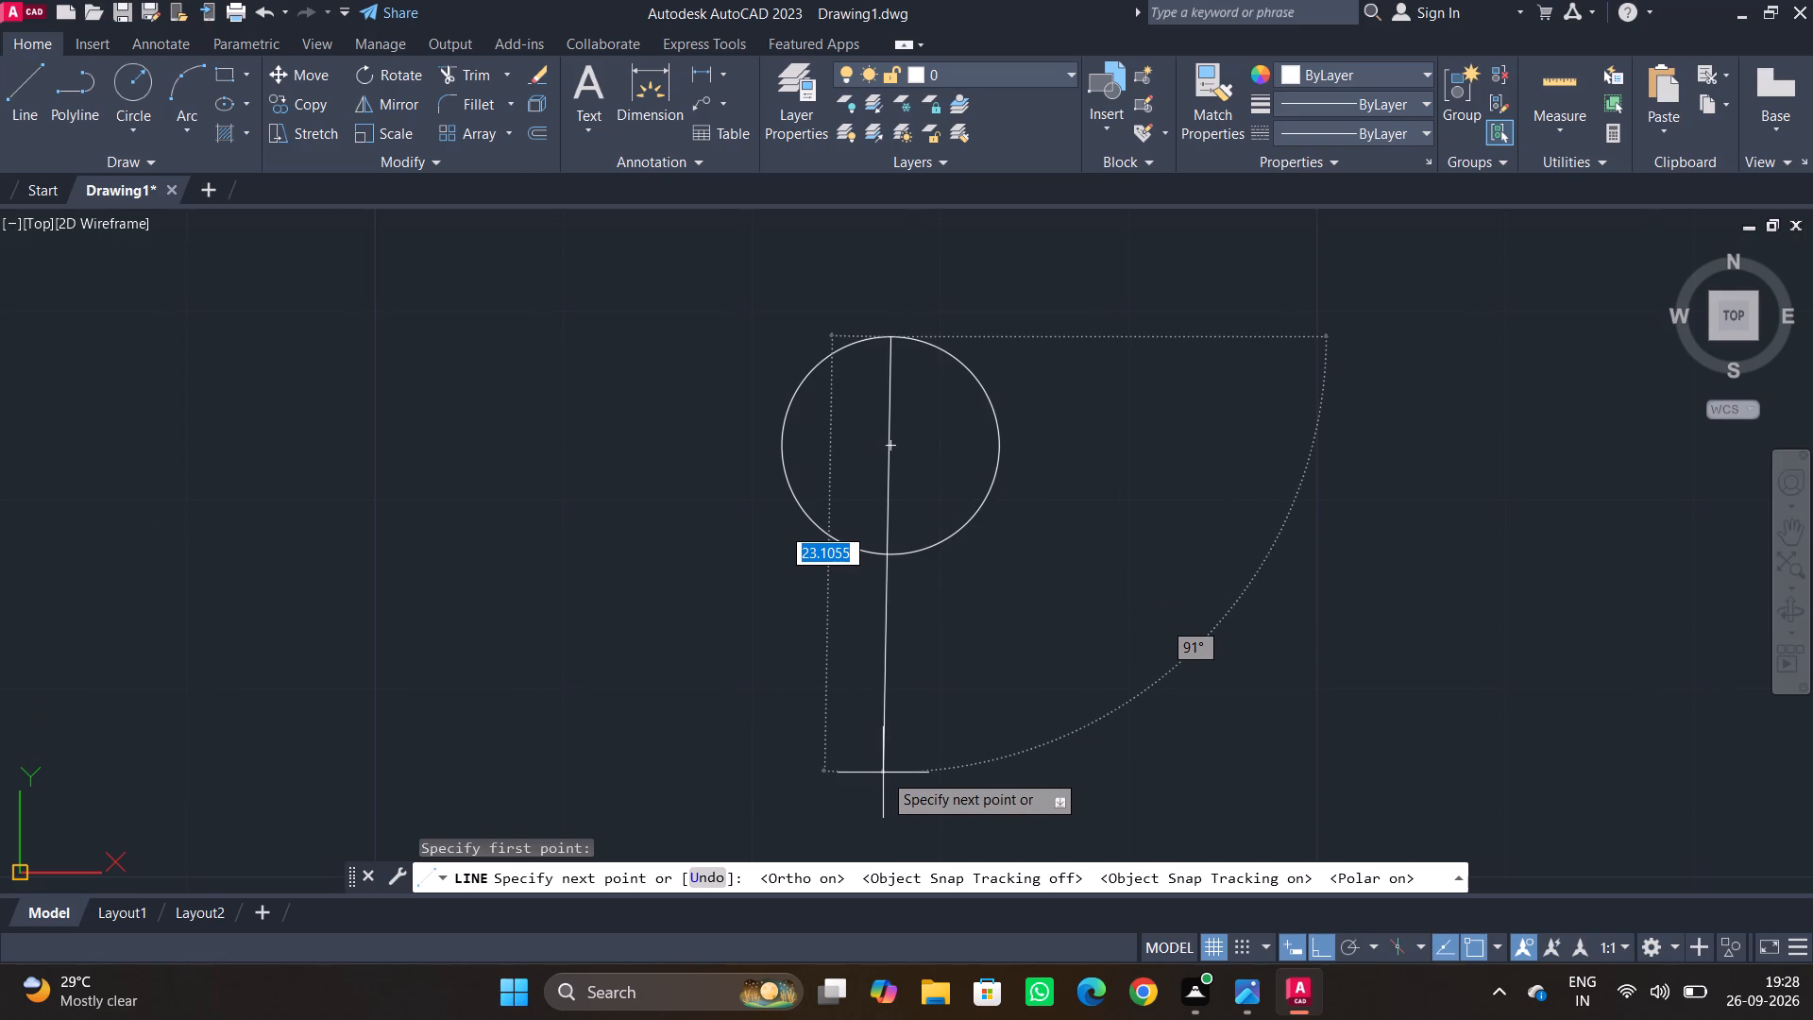
pyautogui.hotkey('alt', 'Tab')
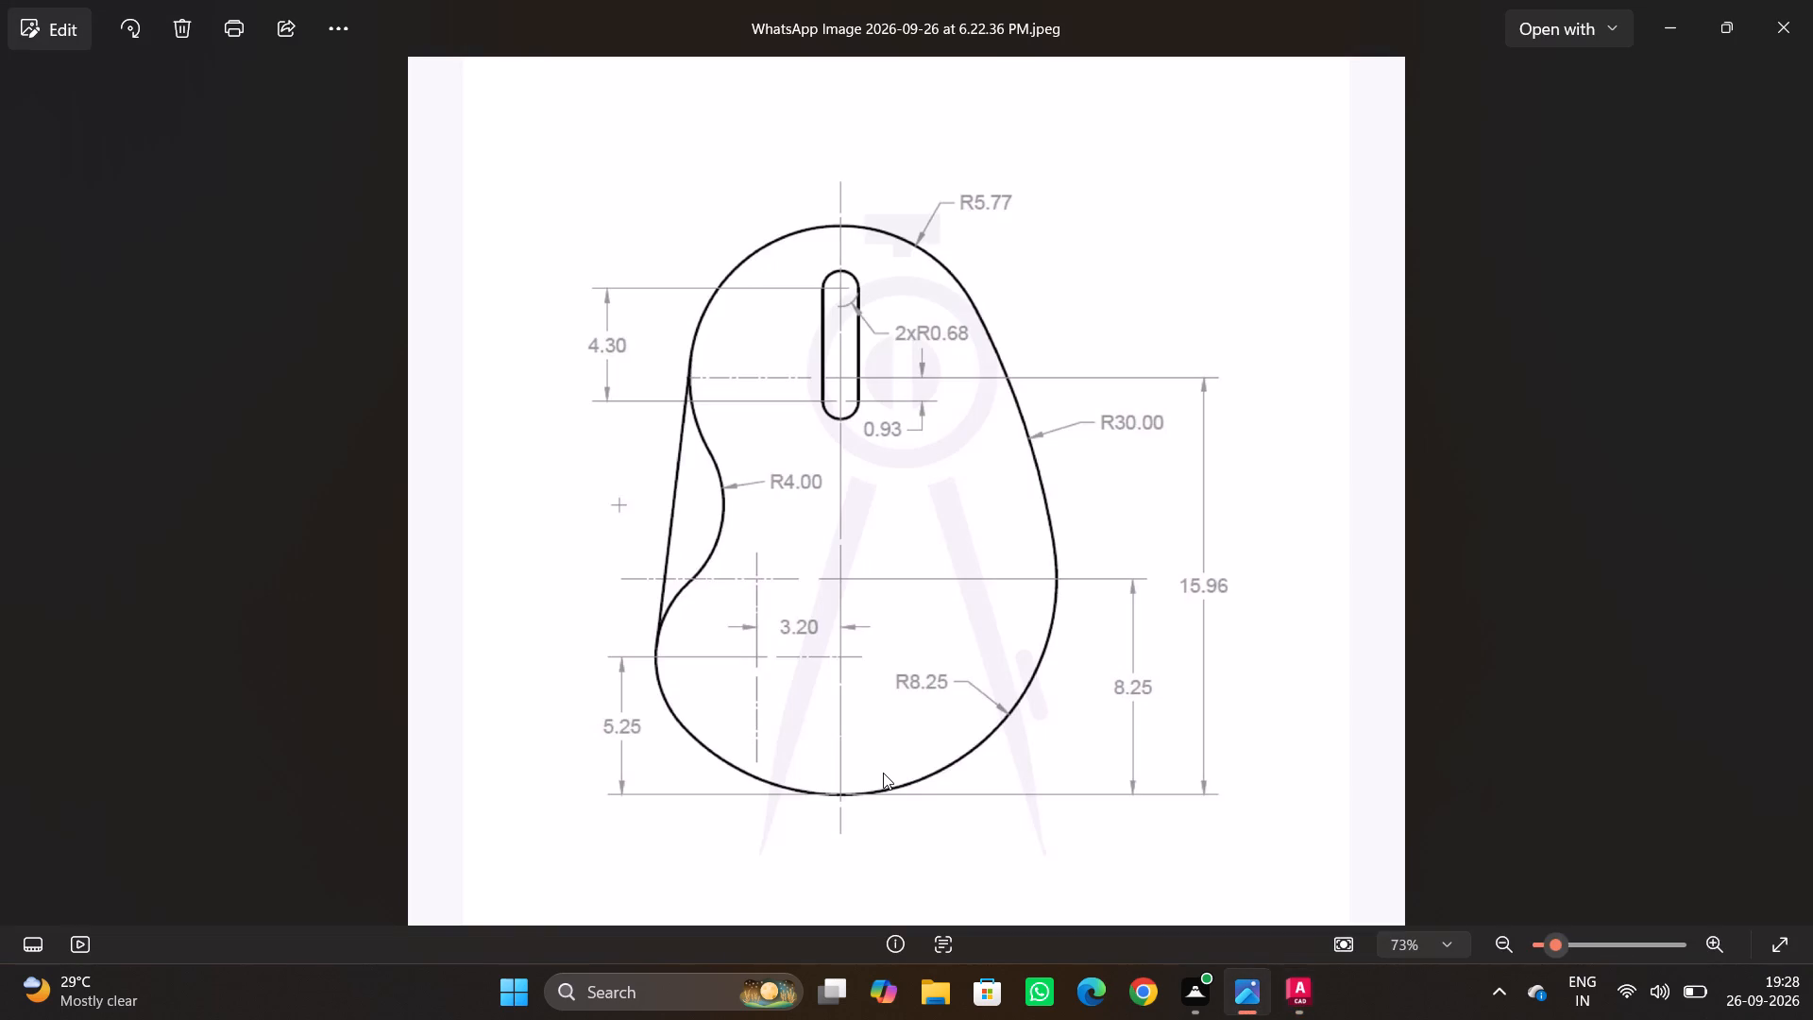
pyautogui.hotkey('alt', 'Tab')
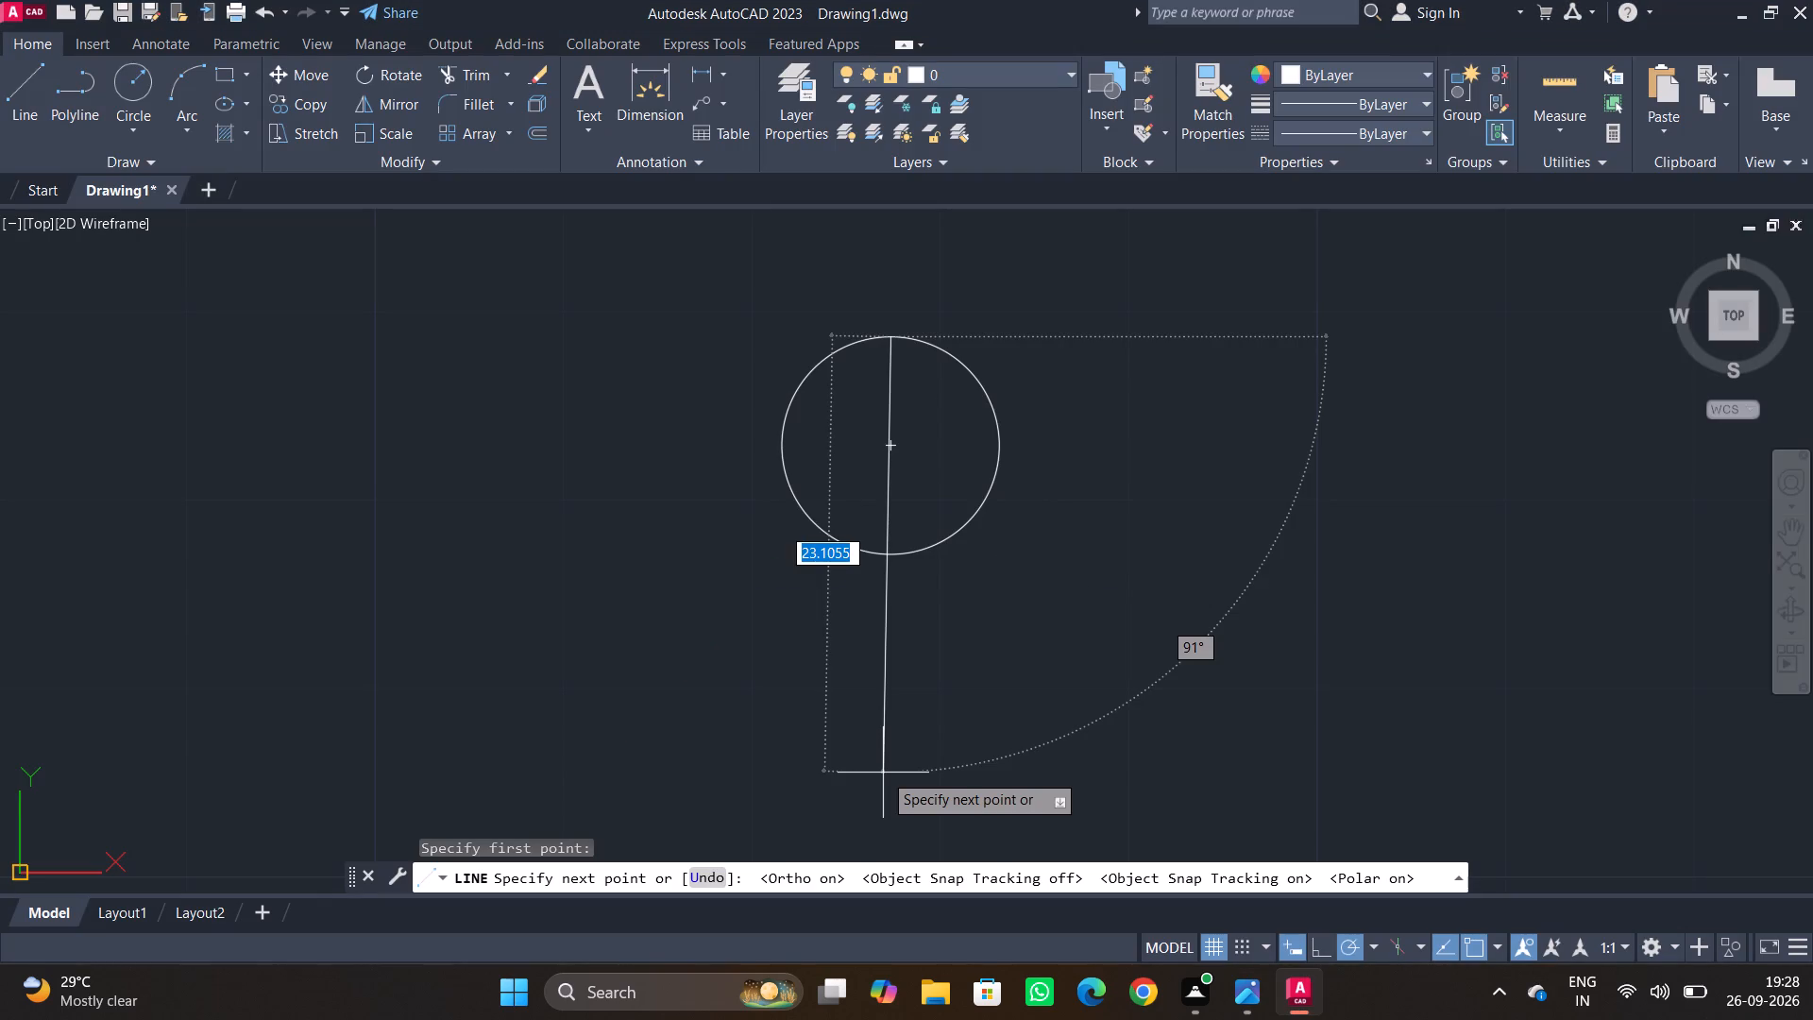
pyautogui.press('Escape')
# Draw a vertical line from the circle's top quadrant to its centre, keeping the line chain open.
pyautogui.hotkey('alt', 'Tab')
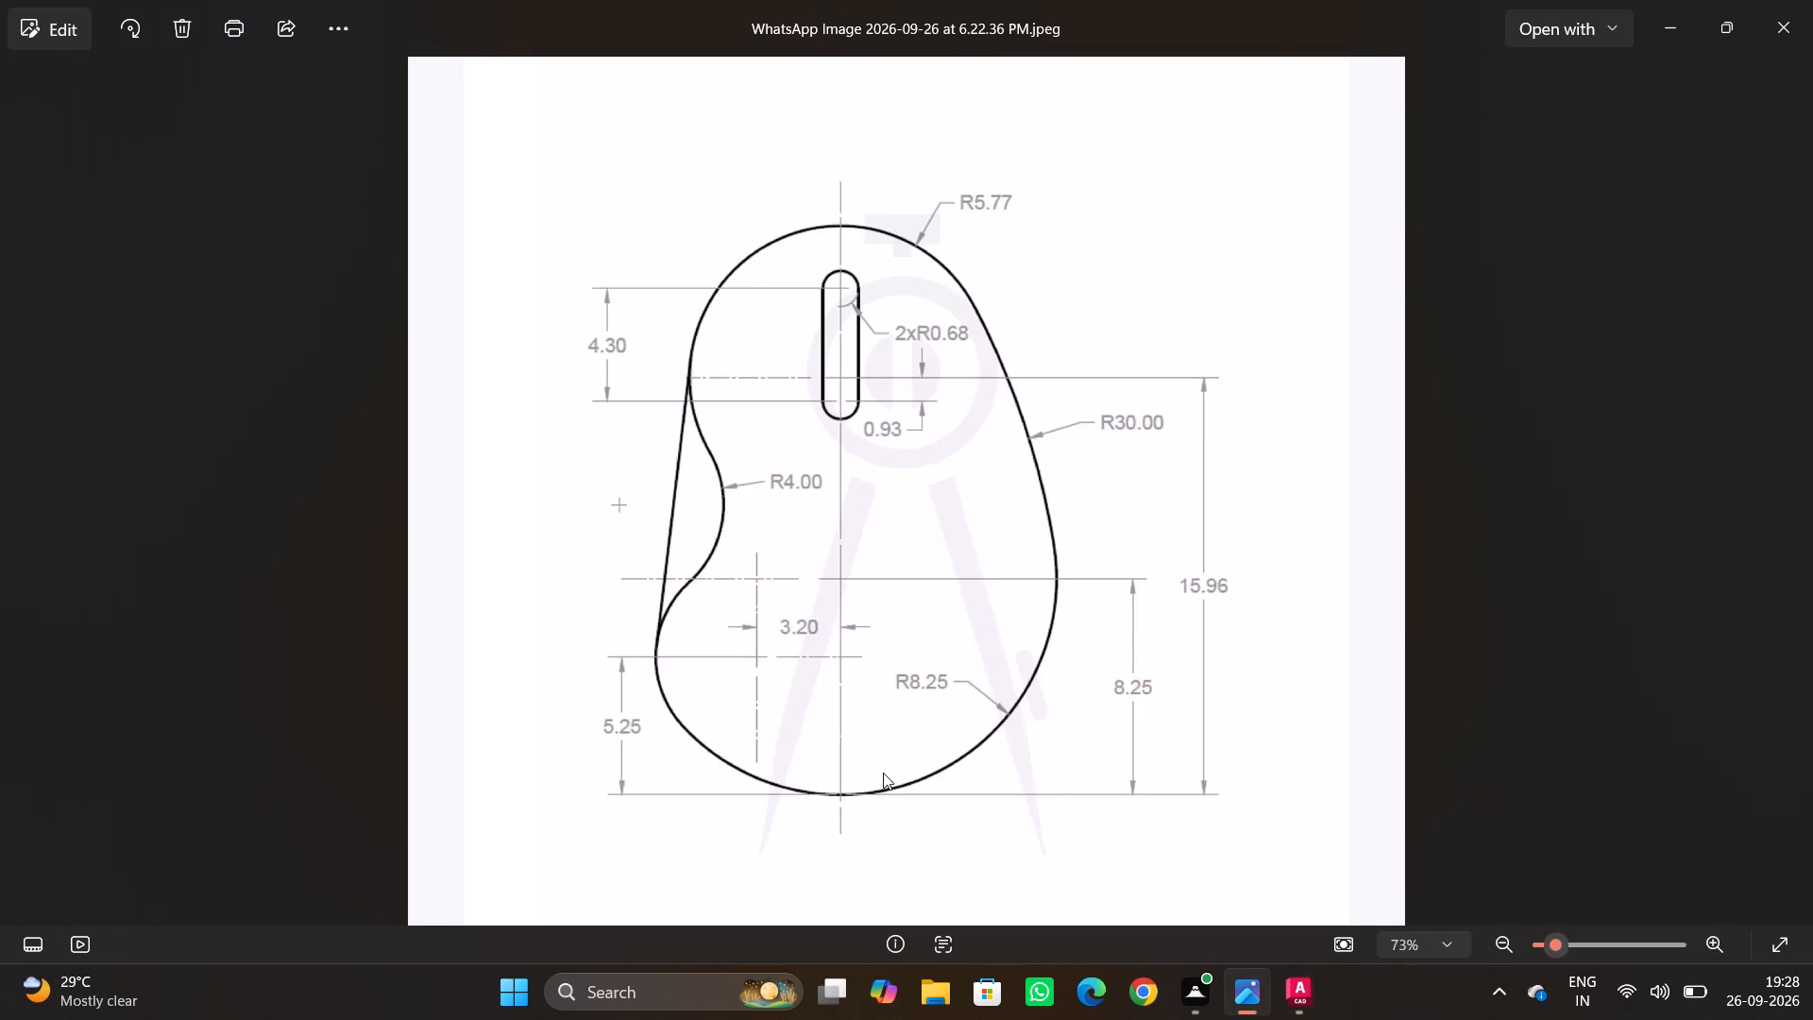
pyautogui.hotkey('alt', 'Tab')
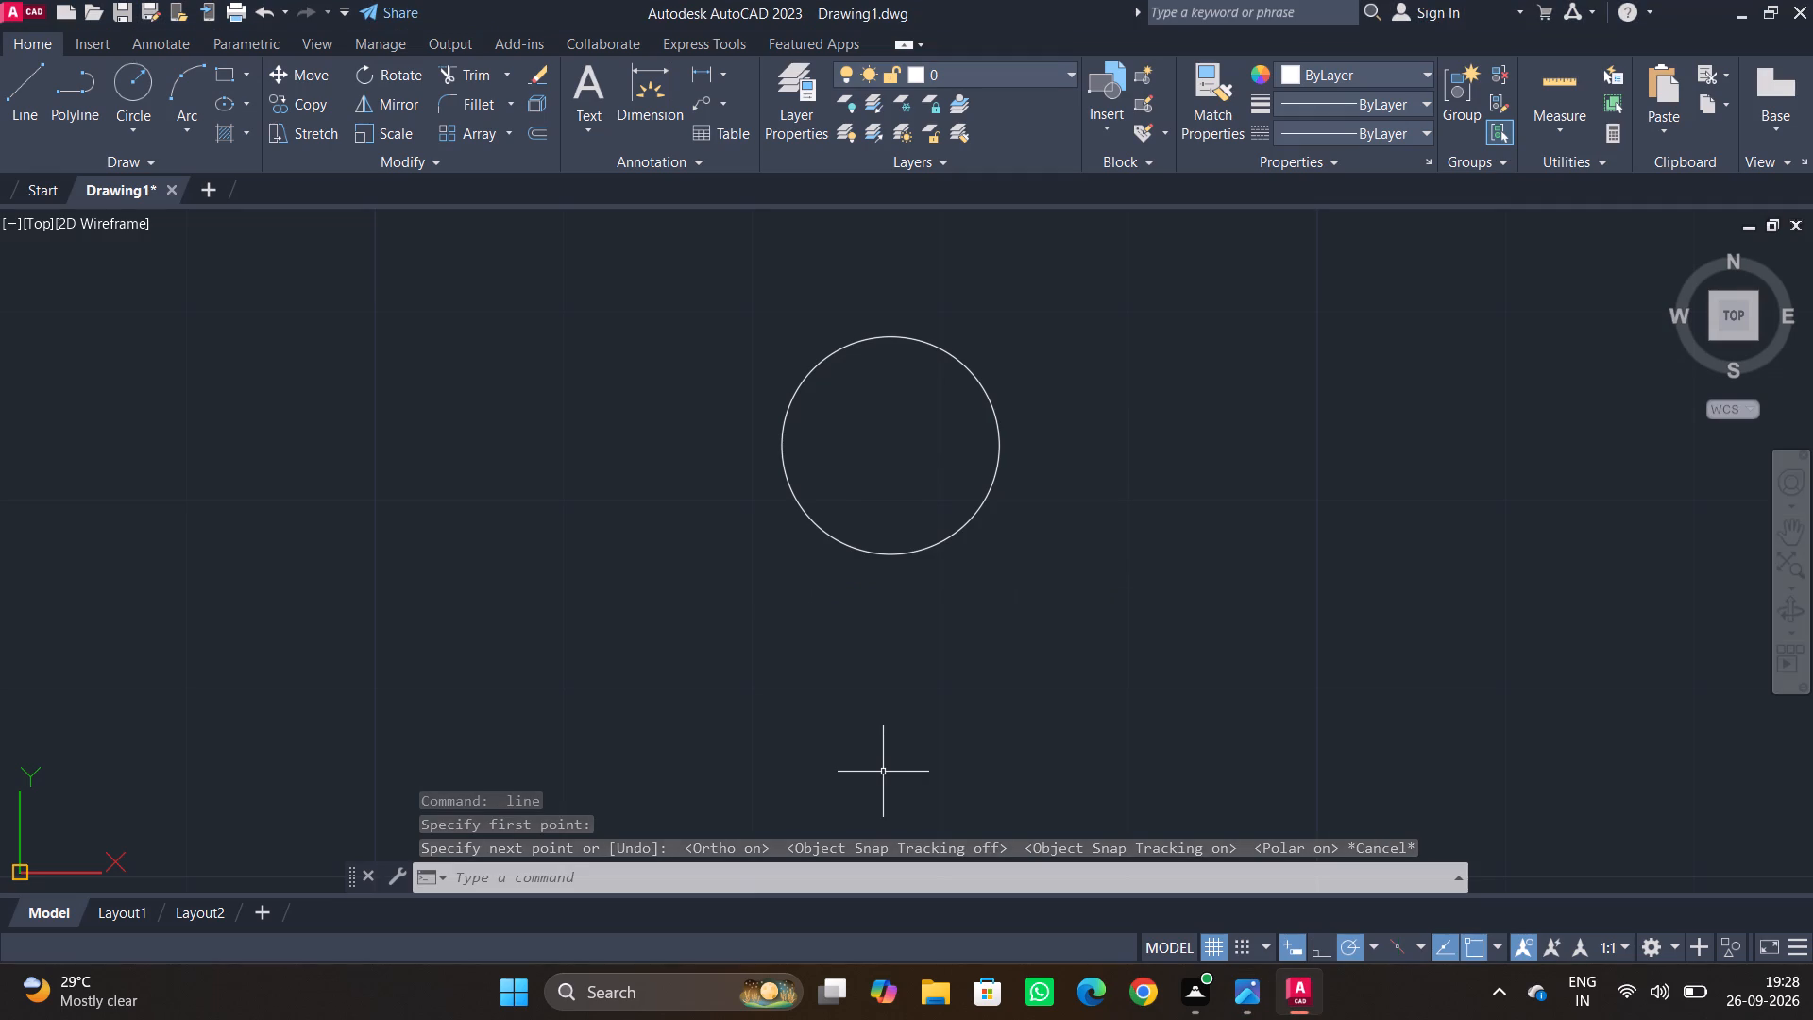
pyautogui.write('L')
pyautogui.press('space')
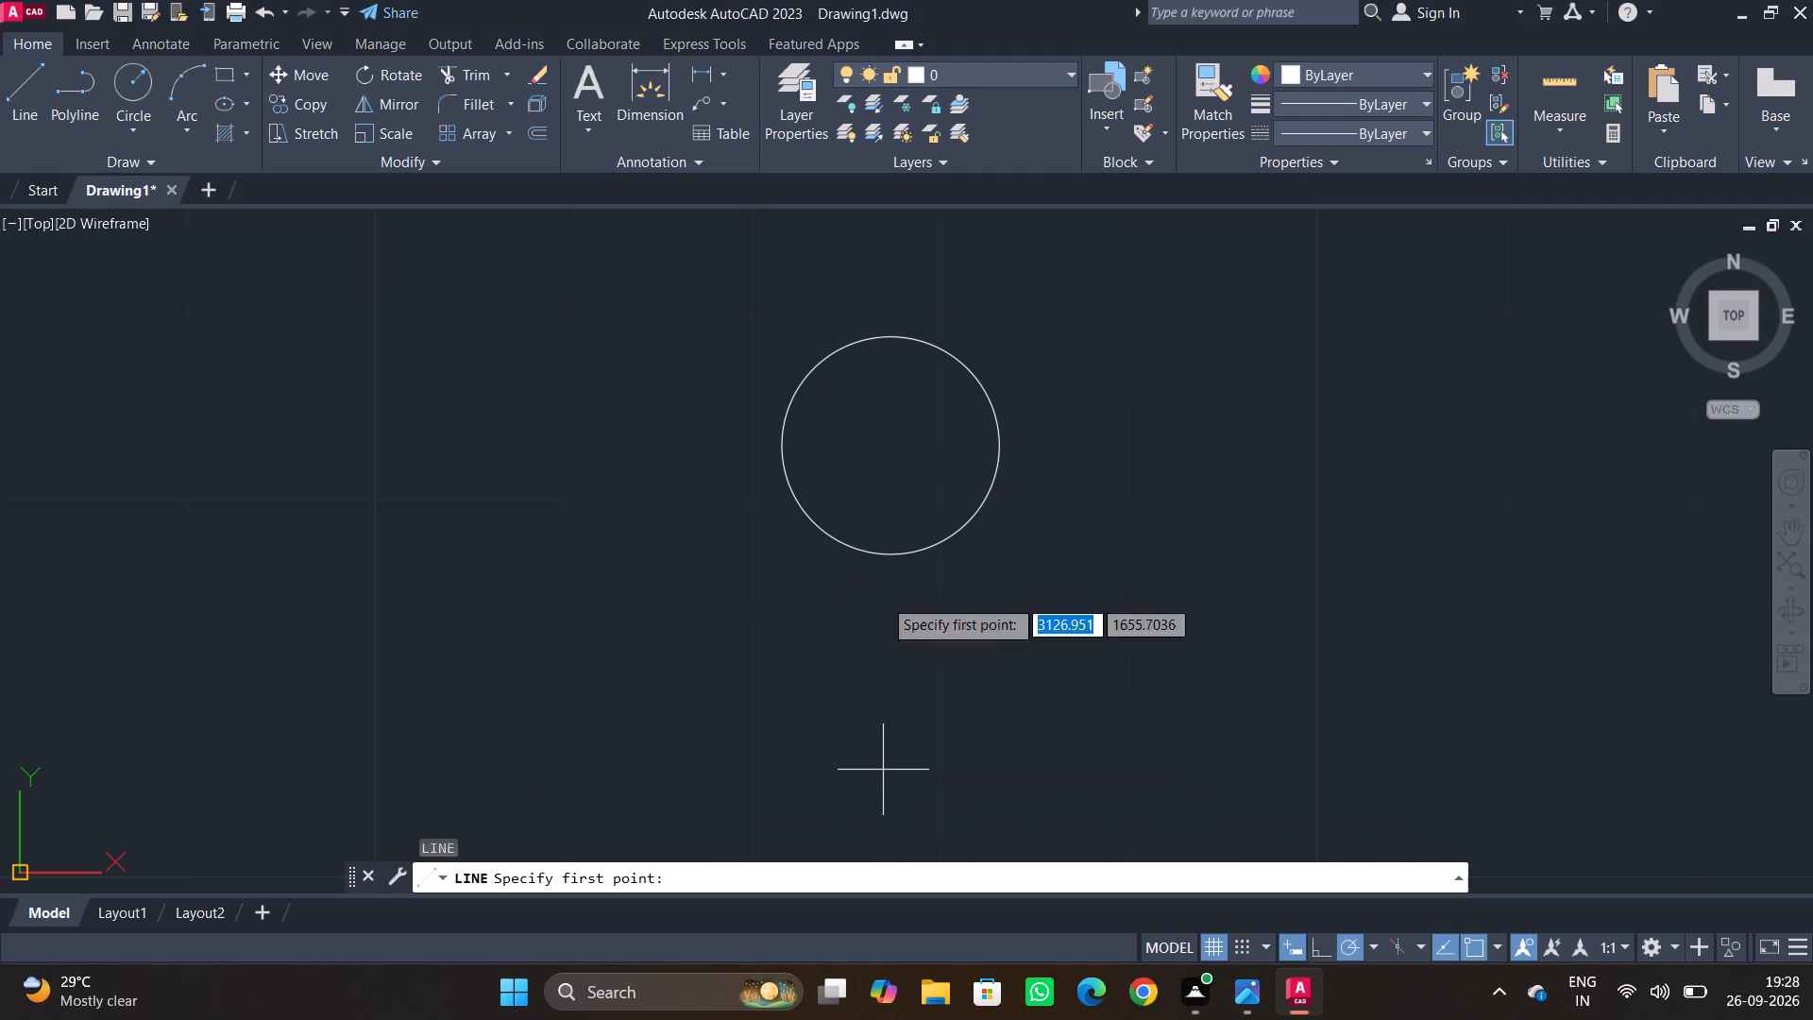
pyautogui.click(890, 342)
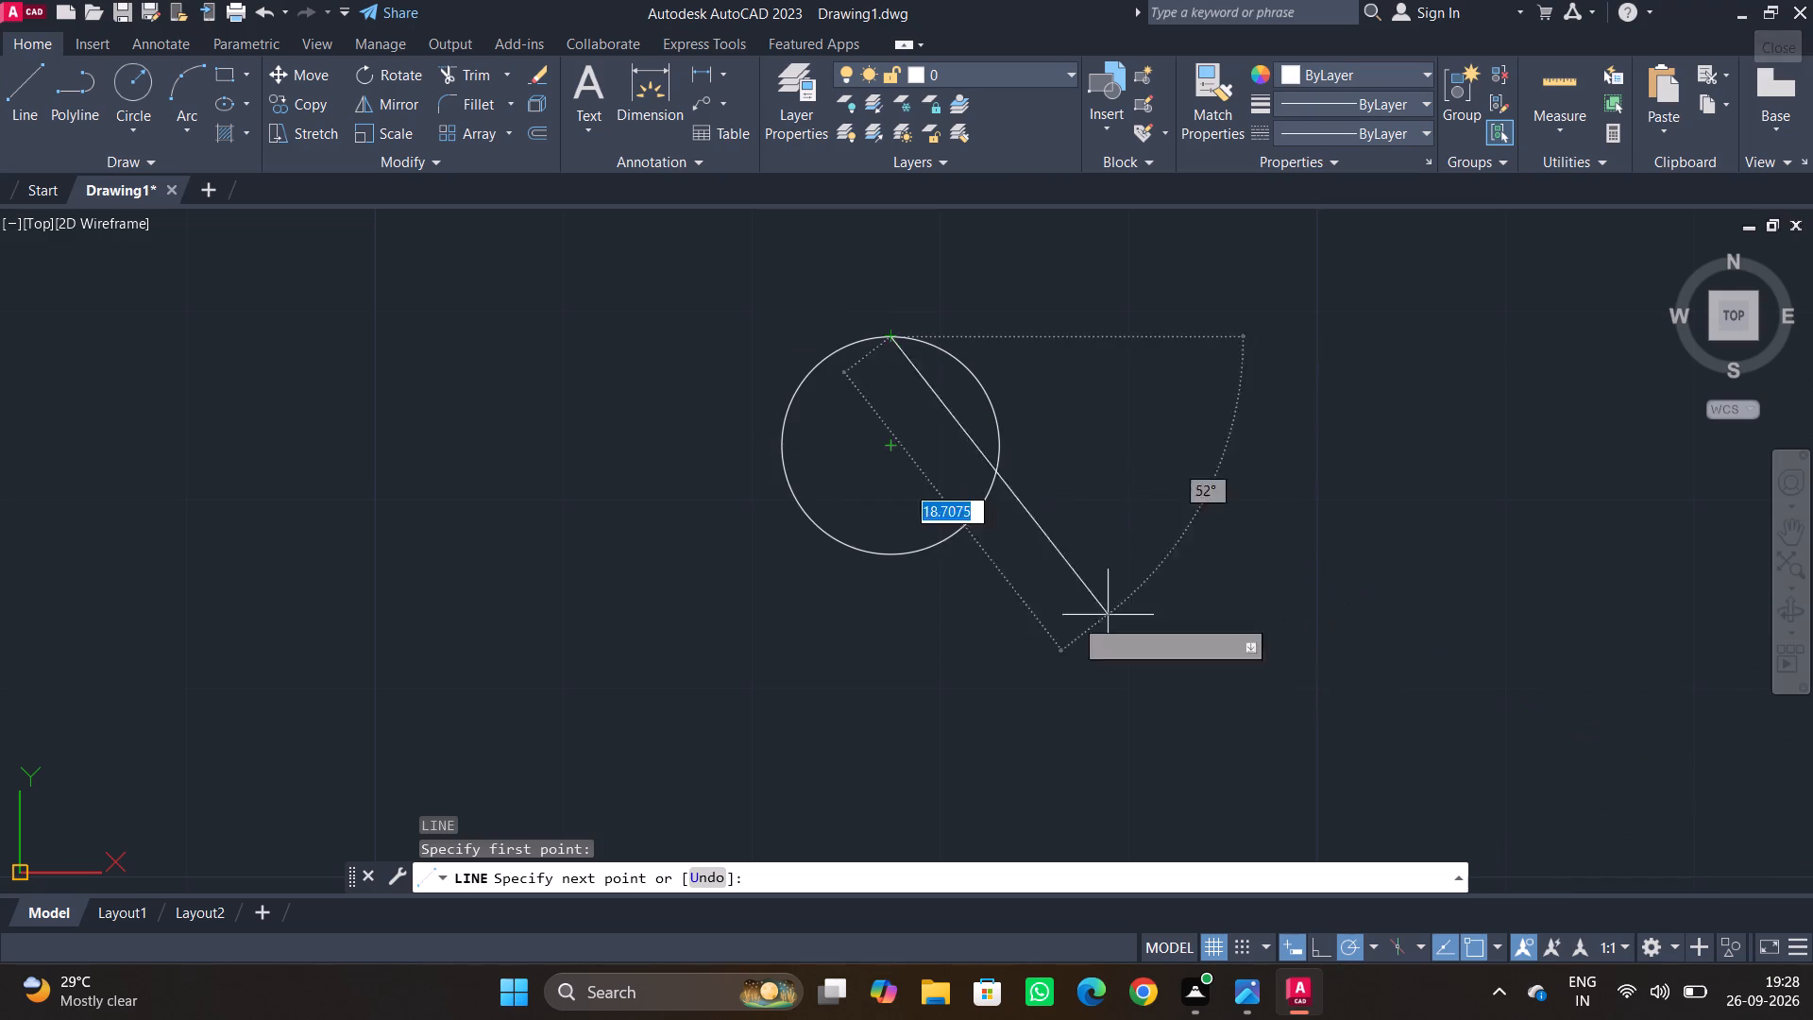
pyautogui.click(887, 444)
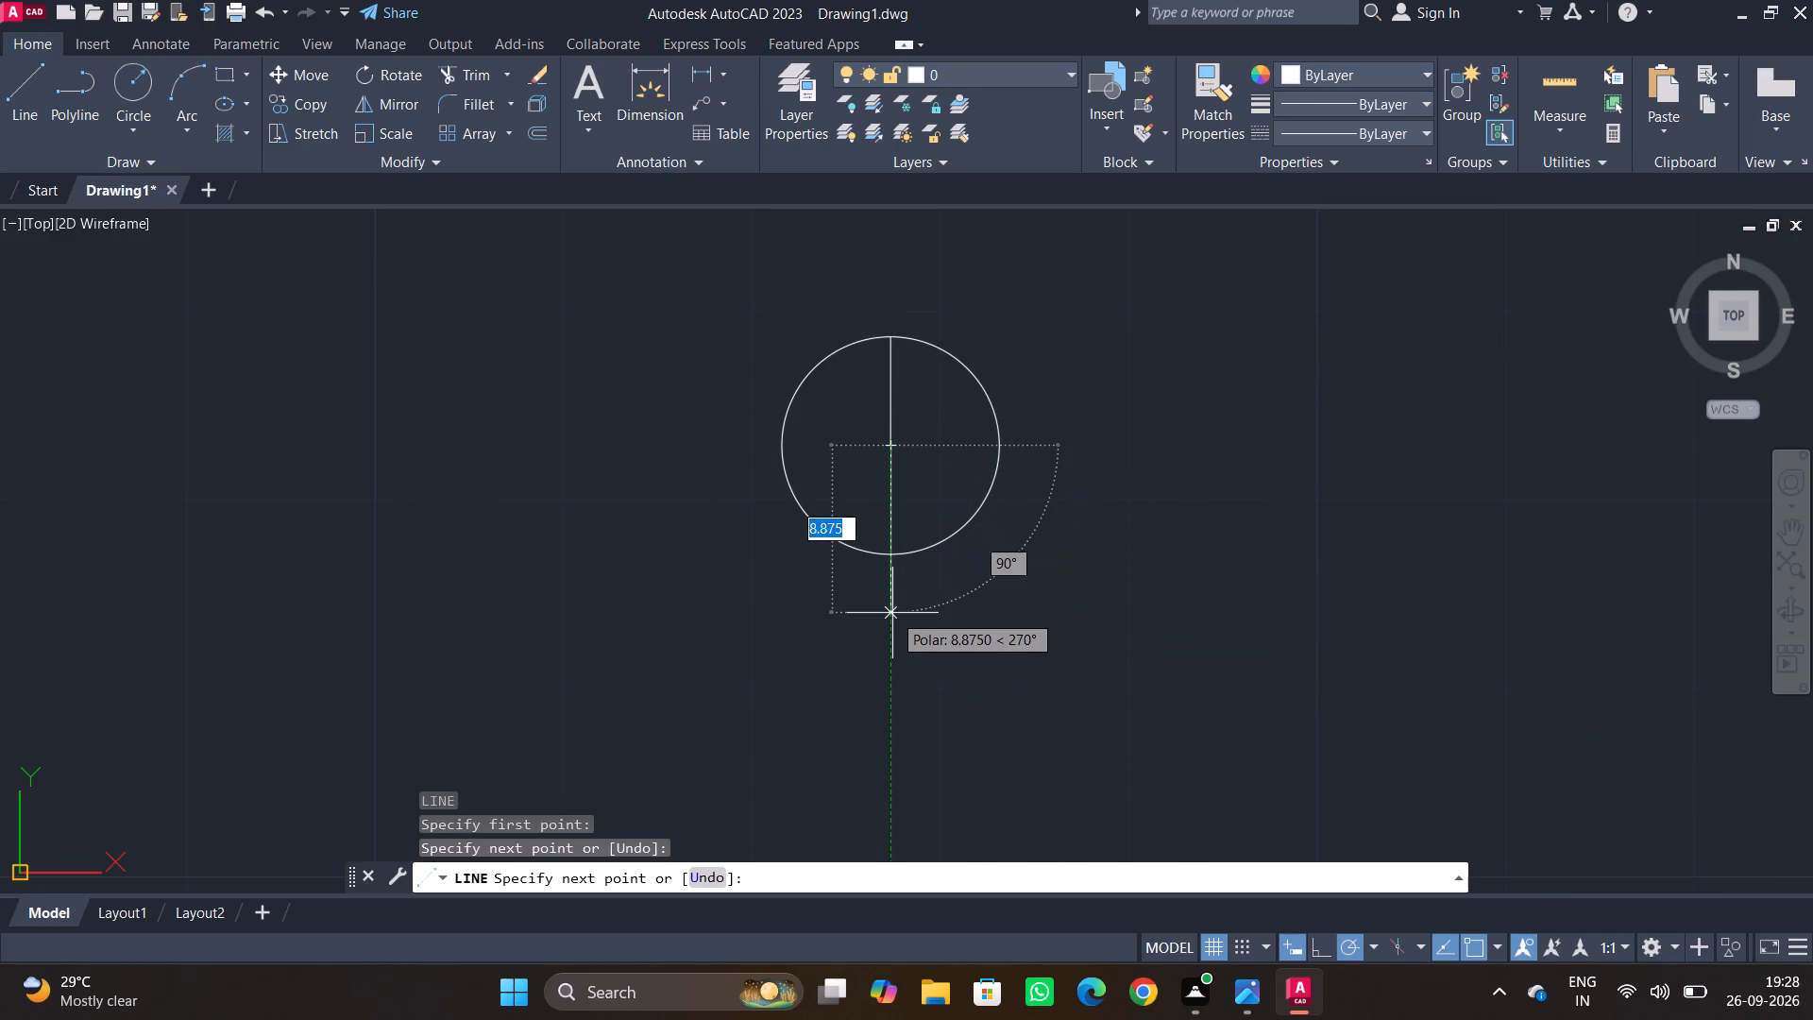
pyautogui.hotkey('alt', 'Tab')
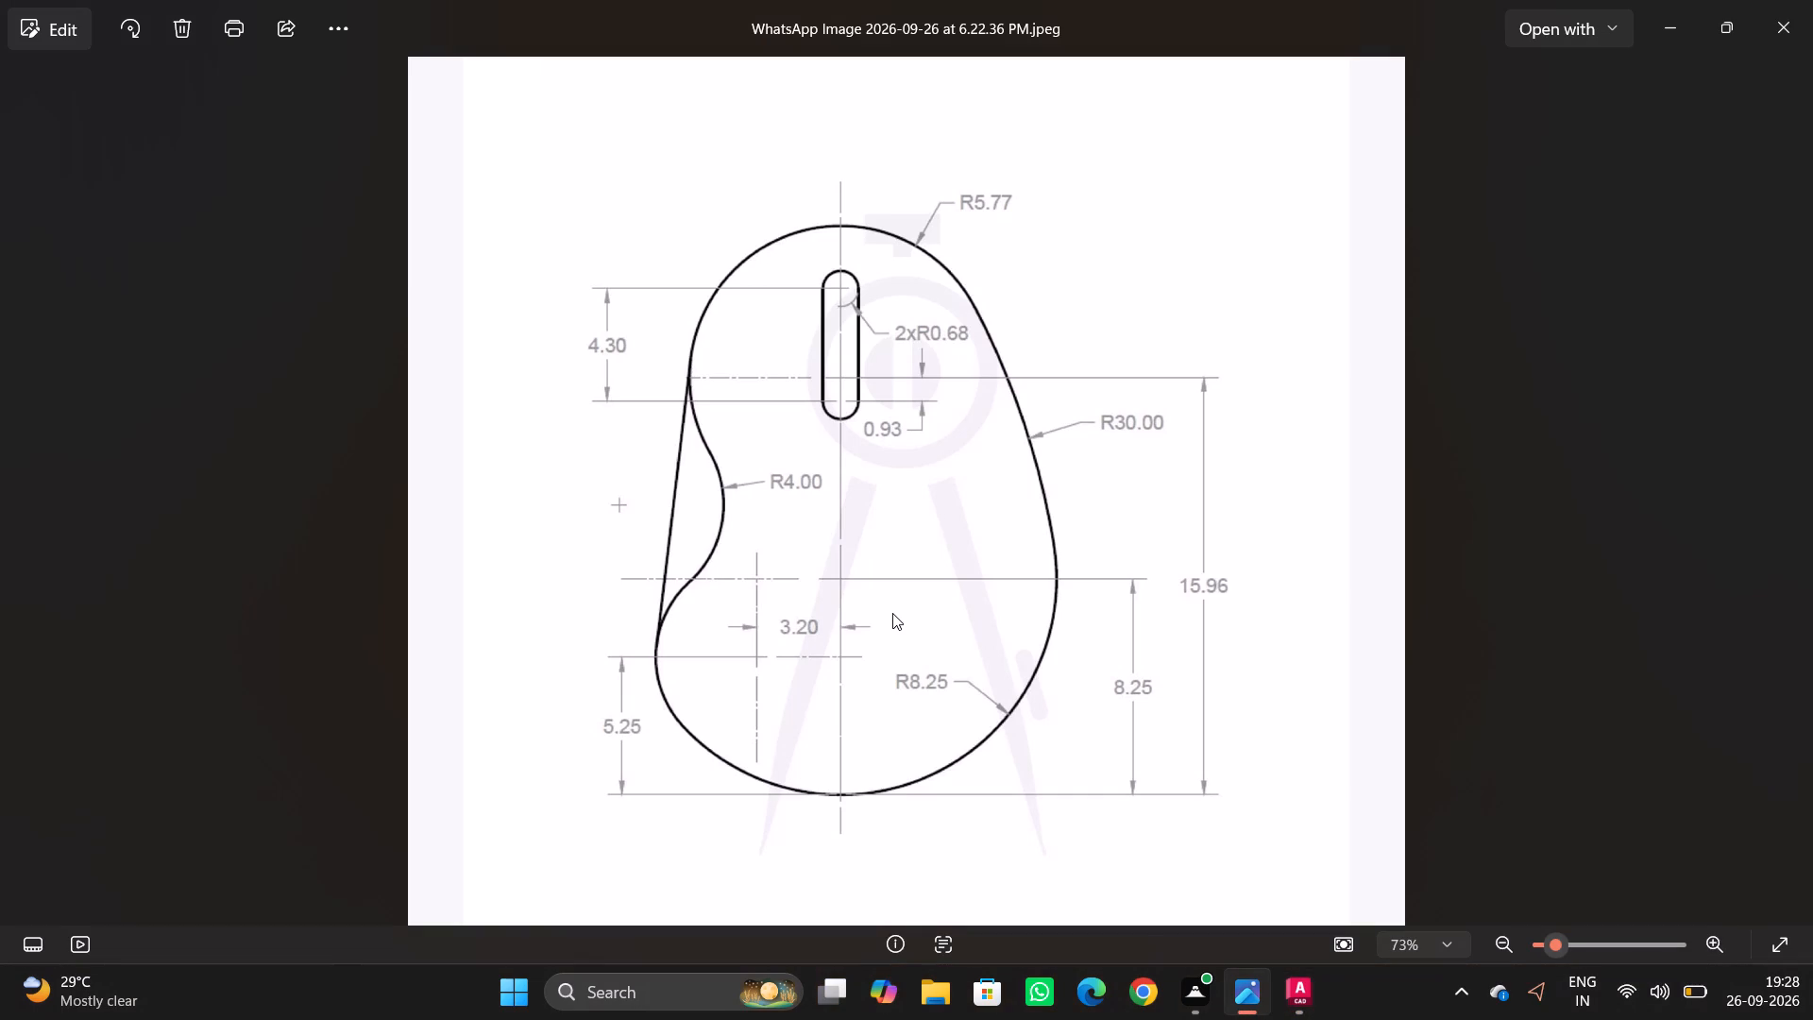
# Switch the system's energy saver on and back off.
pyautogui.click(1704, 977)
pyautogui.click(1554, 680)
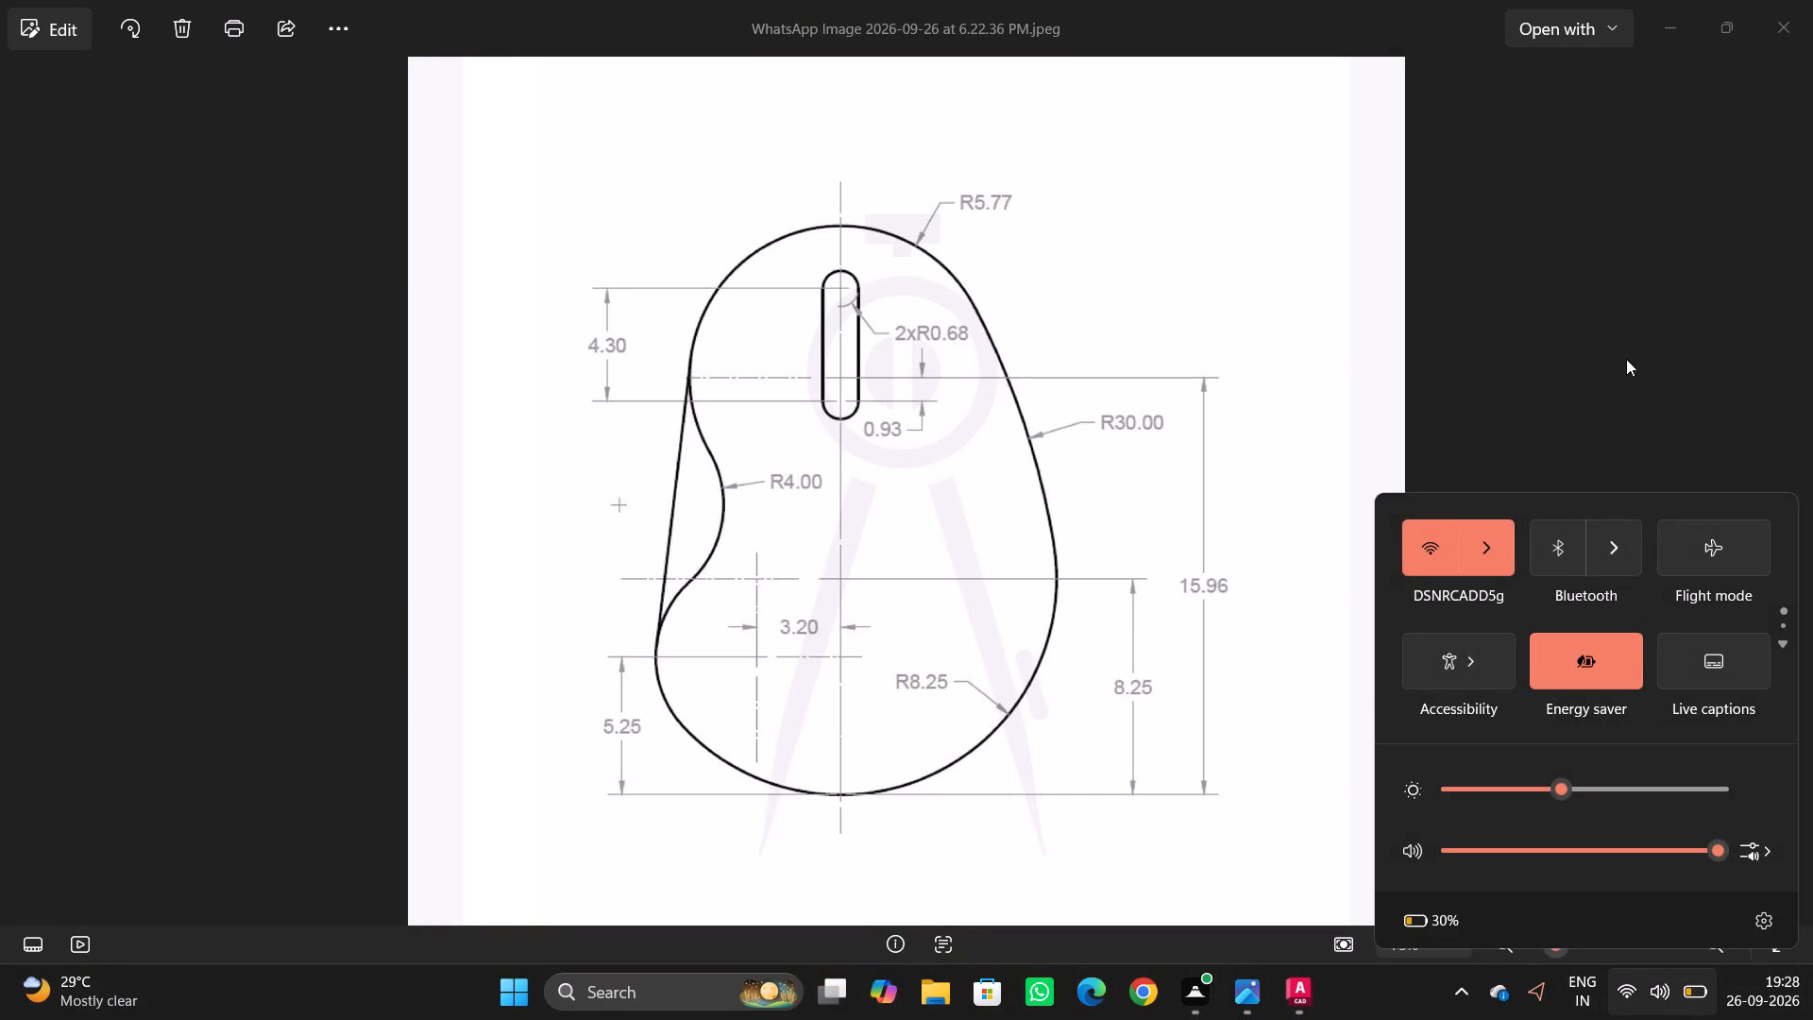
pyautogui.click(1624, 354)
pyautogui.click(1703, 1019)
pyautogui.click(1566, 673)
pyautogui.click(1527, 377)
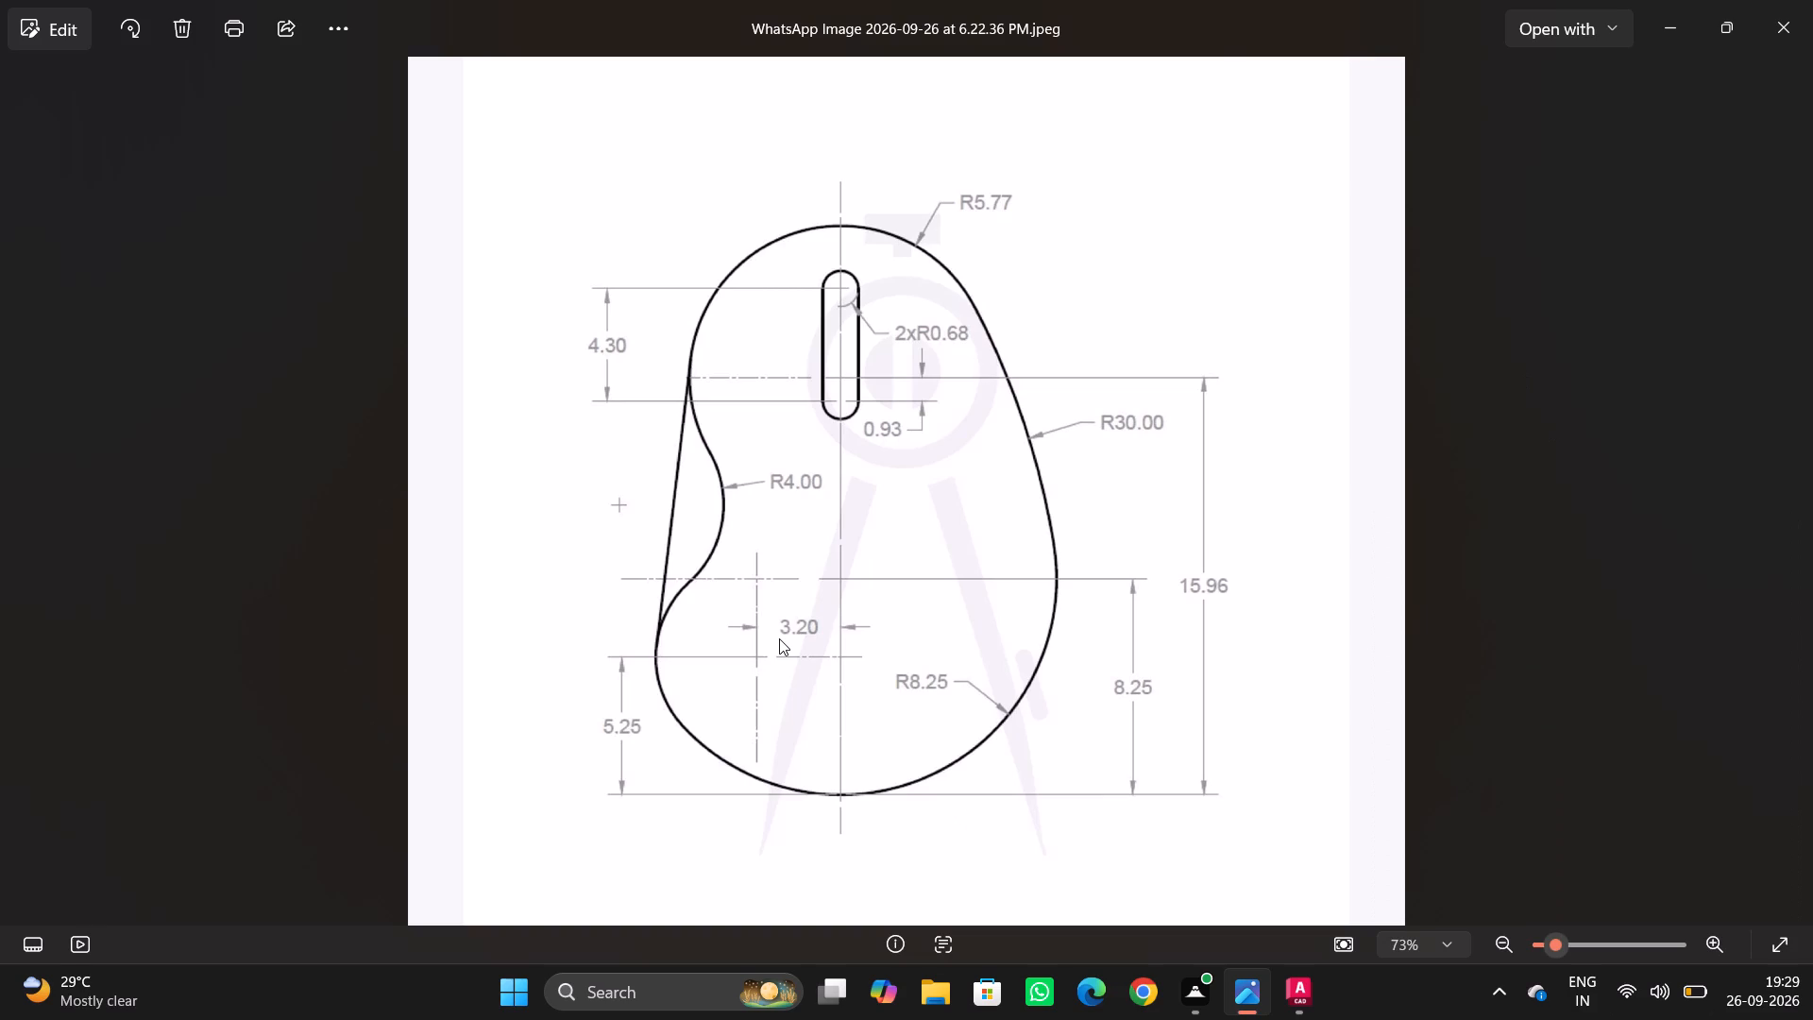
# Extend the line chain 15.96 straight down from the circle's centre, following the reference image.
pyautogui.hotkey('alt', 'Tab')
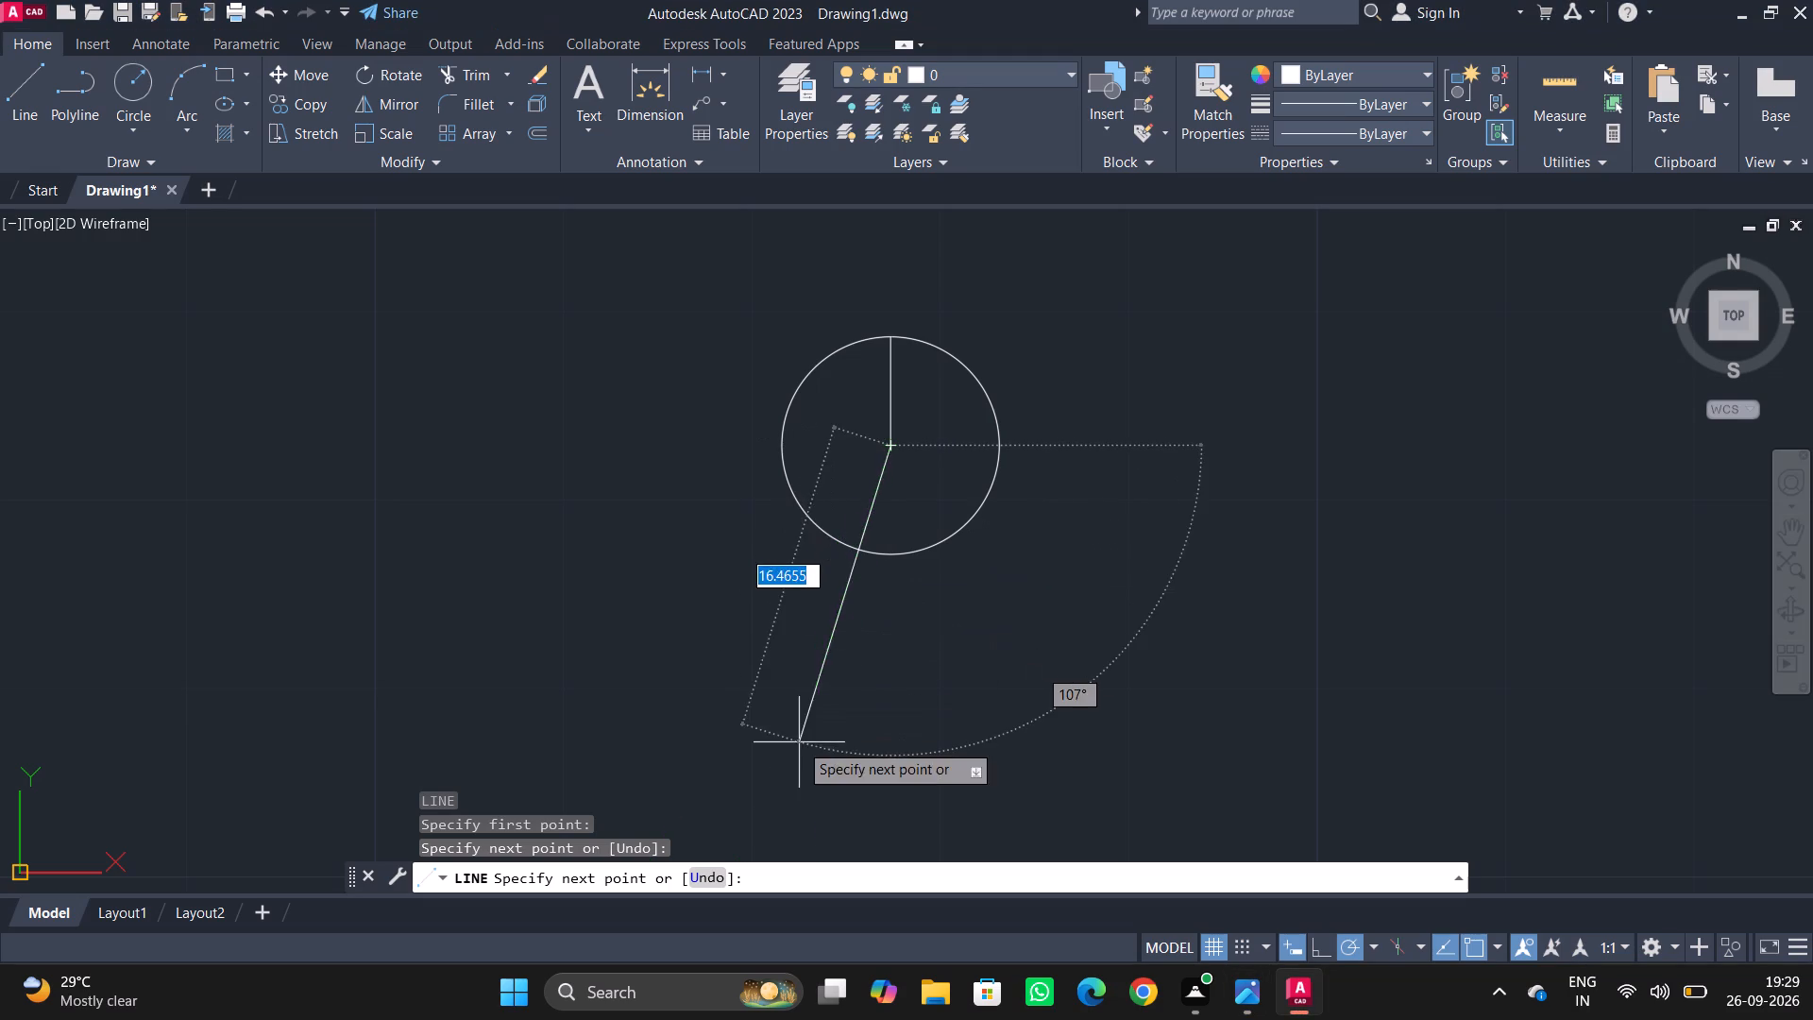
pyautogui.write('18')
pyautogui.press('BackSpace')
pyautogui.write('5.')
pyautogui.hotkey('alt', 'Tab')
pyautogui.hotkey('alt', 'Tab')
pyautogui.write('96')
pyautogui.press('Return')
# With ortho on, draw an 8.25 segment straight up from the lower end of the vertical centre line.
pyautogui.hotkey('alt', 'Tab')
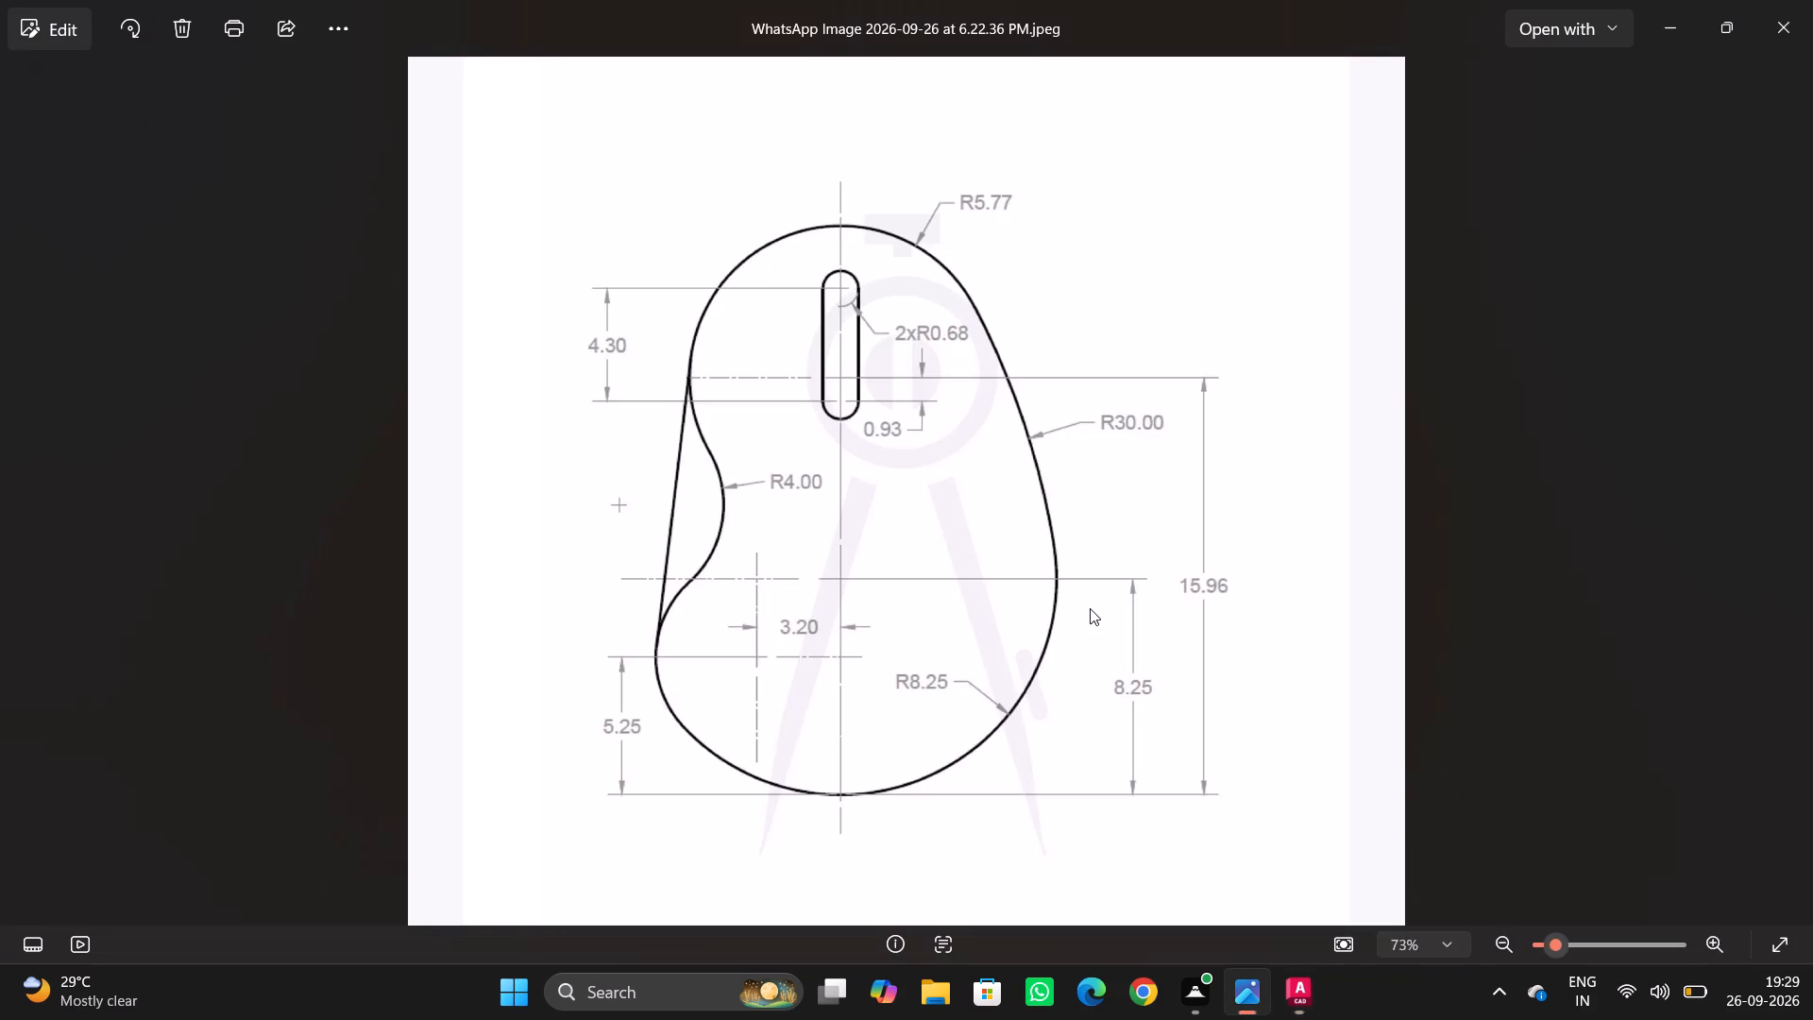
pyautogui.hotkey('alt', 'Tab')
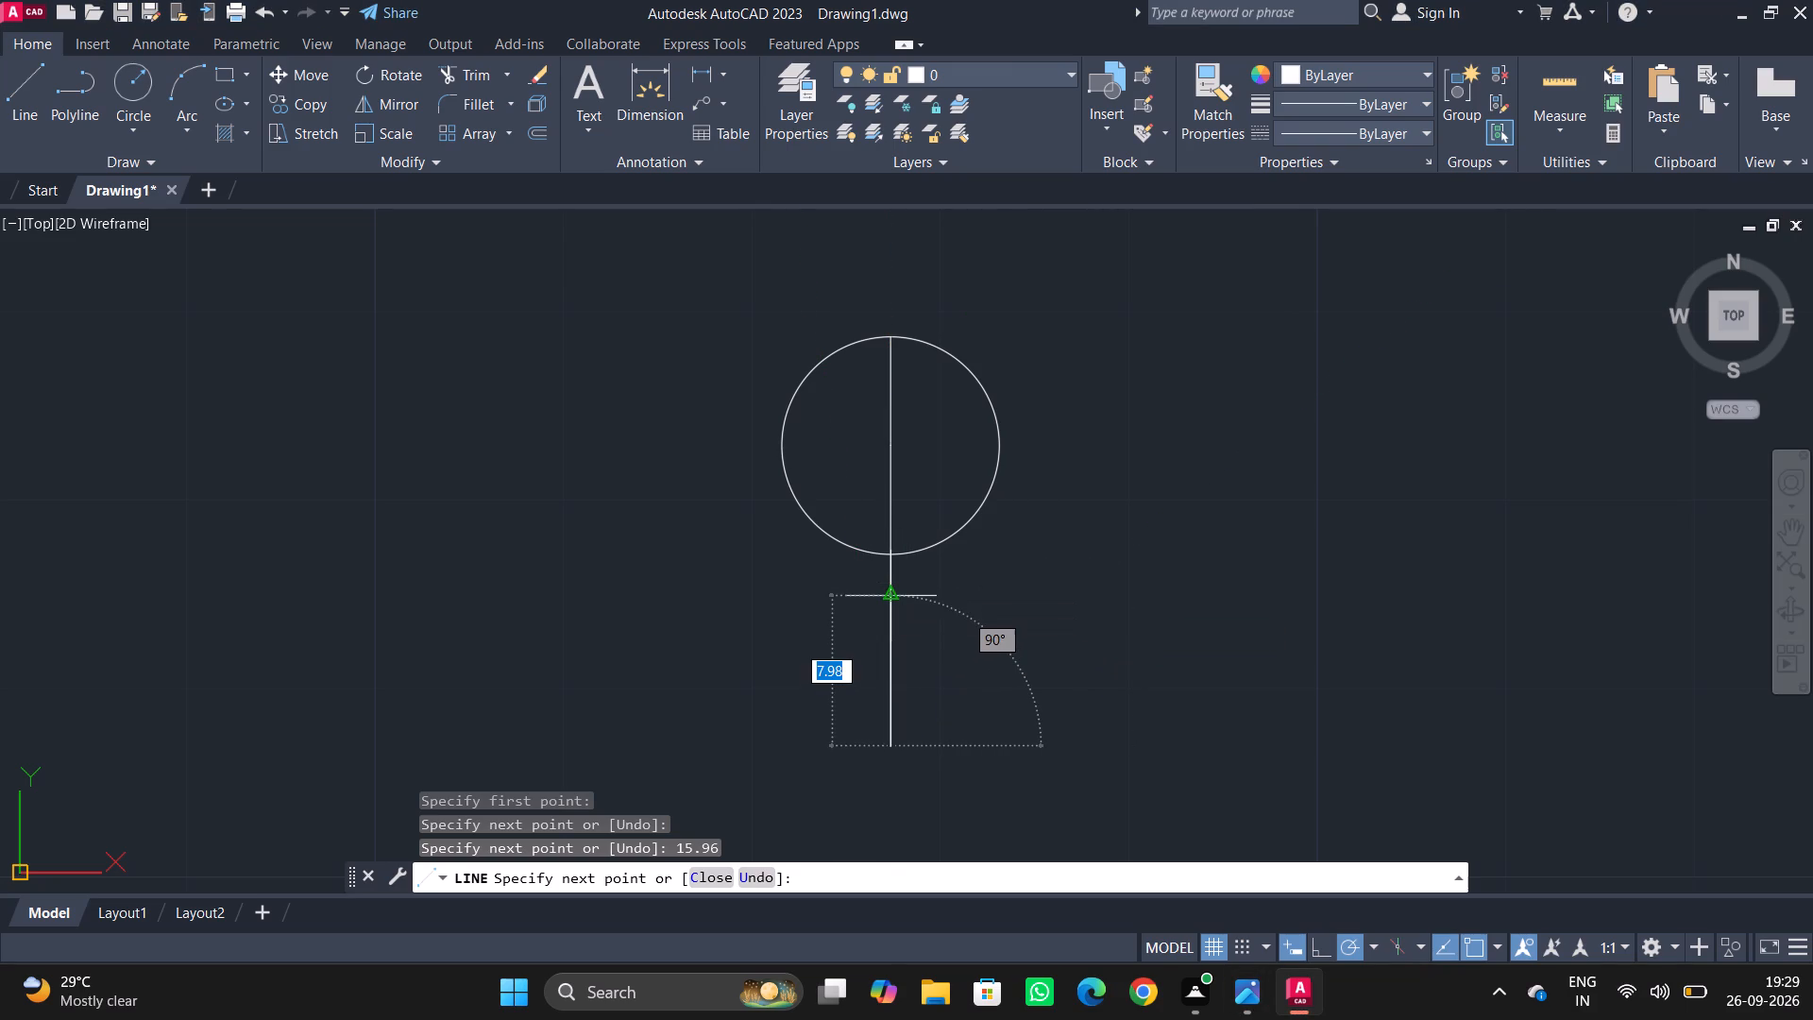
pyautogui.hotkey('alt', 'Tab')
pyautogui.hotkey('alt', 'Tab')
pyautogui.press('F8')
pyautogui.hotkey('alt', 'Tab')
pyautogui.hotkey('alt', 'Tab')
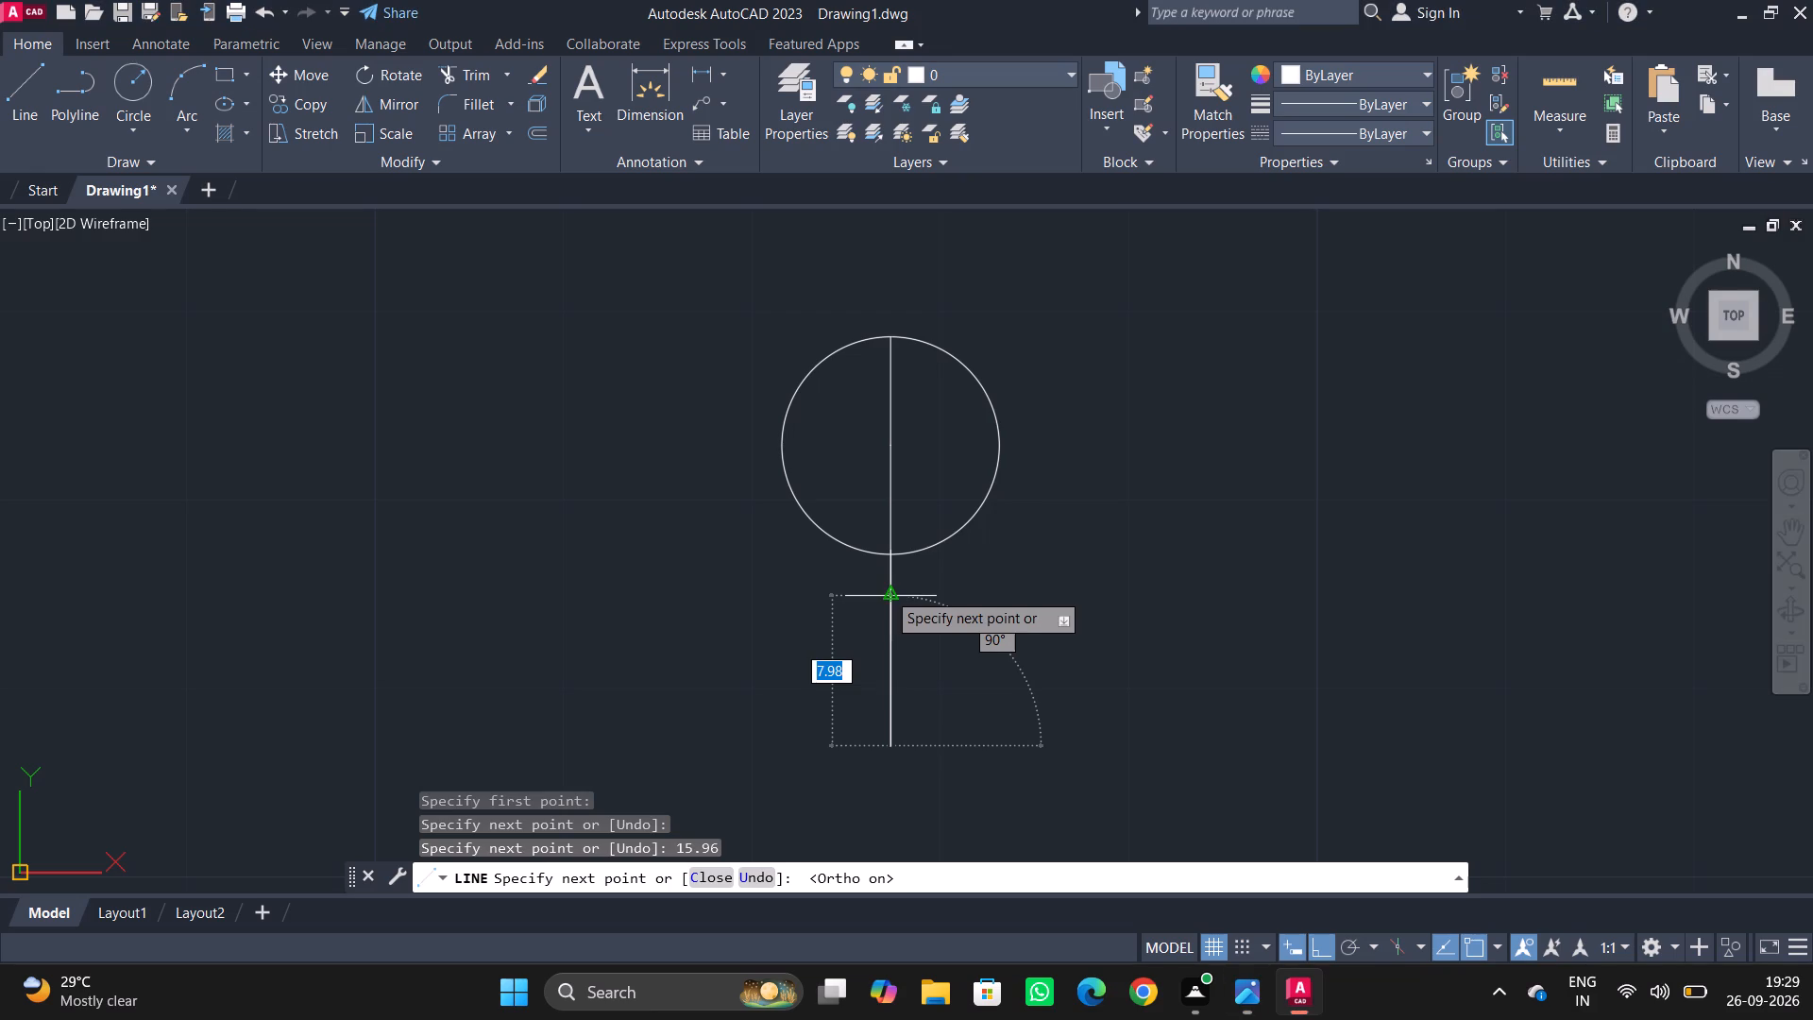
pyautogui.write('8.28')
pyautogui.press('BackSpace')
pyautogui.press('5')
pyautogui.press('Return')
# Draw a short horizontal segment to the right from the upper end of the 8.25 segment and end the line.
pyautogui.click(992, 588)
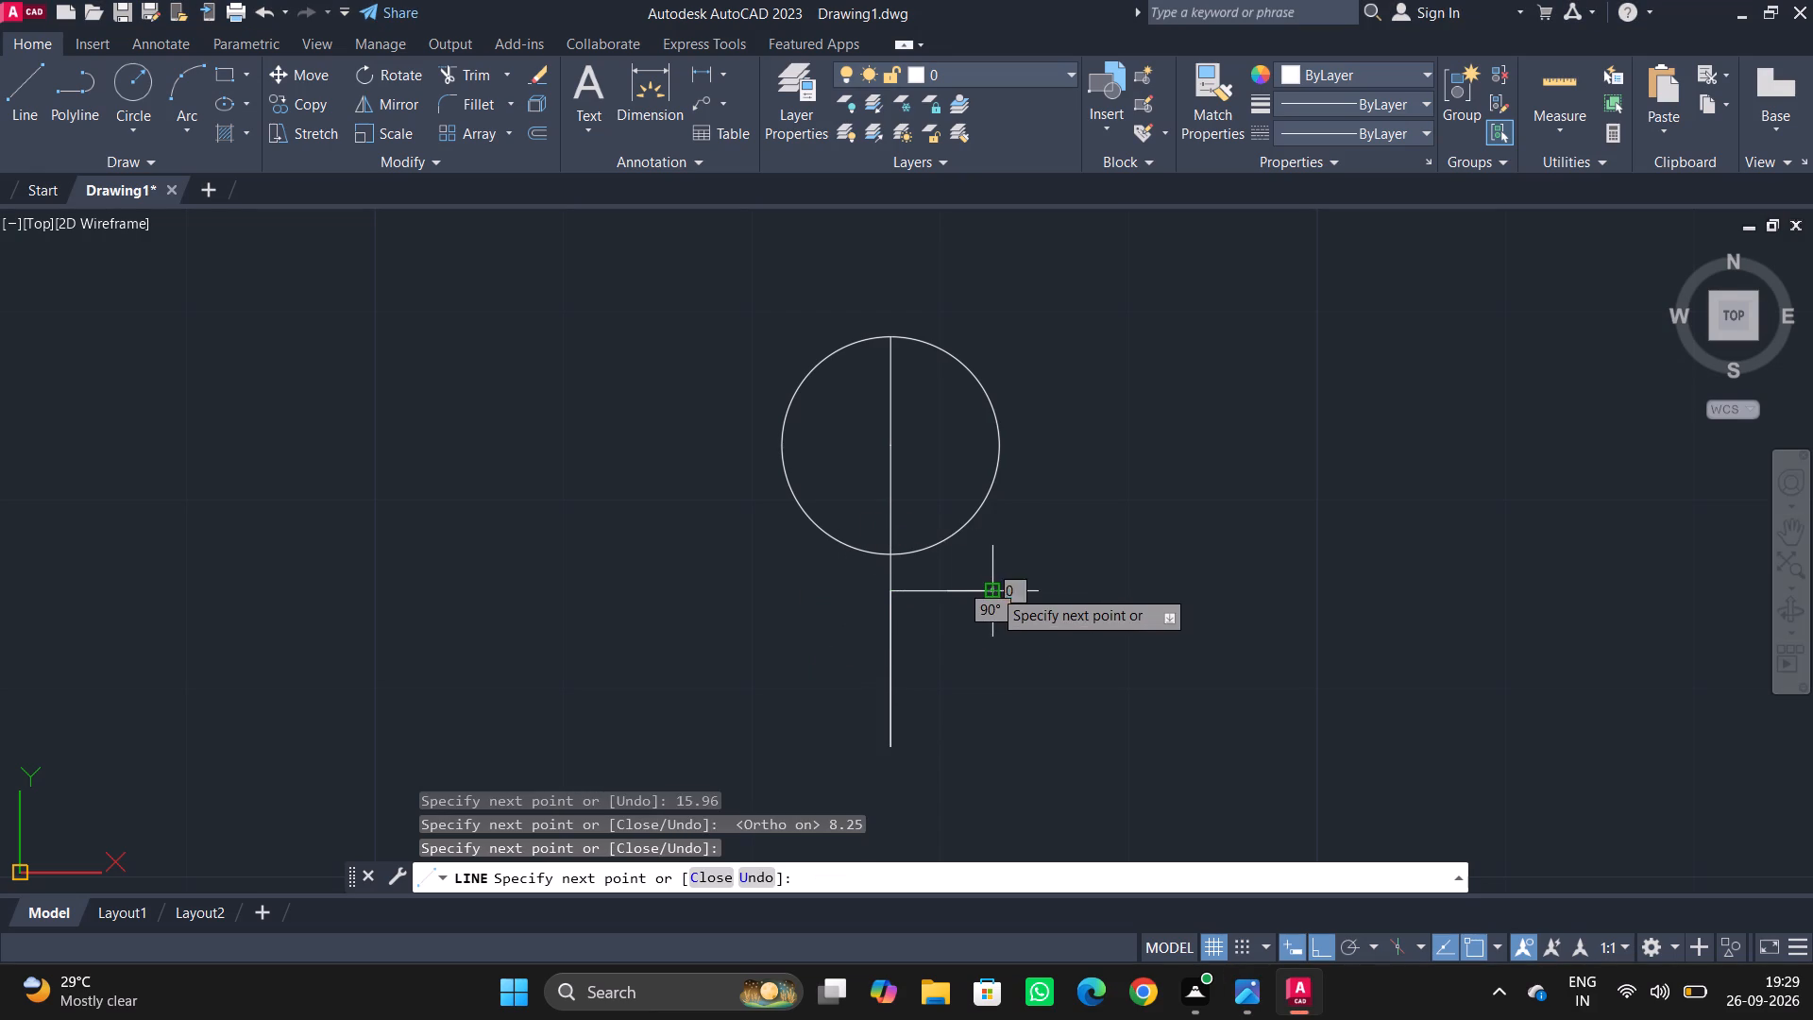
pyautogui.press('Escape')
pyautogui.press('Escape')
pyautogui.press('Escape')
# Delete the 8.25 vertical construction segment that overlaps the lower centre line.
pyautogui.moveTo(910, 662); pyautogui.dragTo(900, 667)
pyautogui.click(797, 722)
pyautogui.press('Escape')
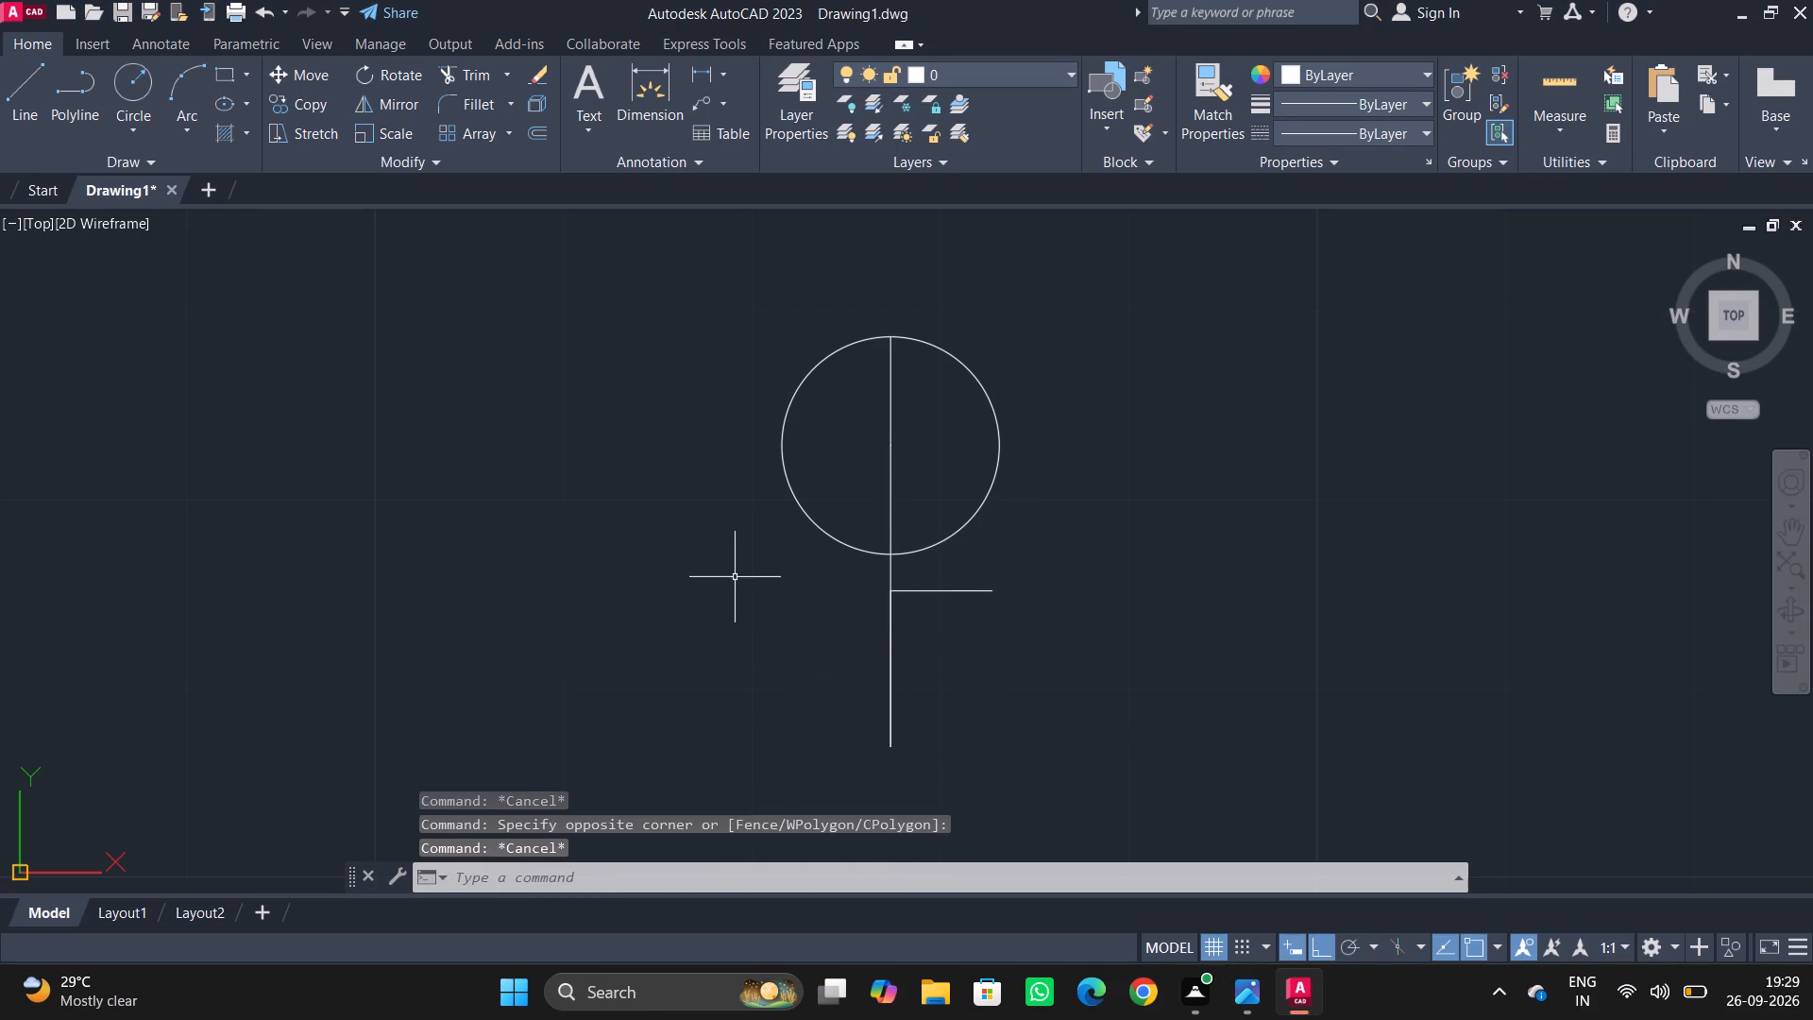
pyautogui.moveTo(748, 557); pyautogui.dragTo(788, 580)
pyautogui.click(911, 766)
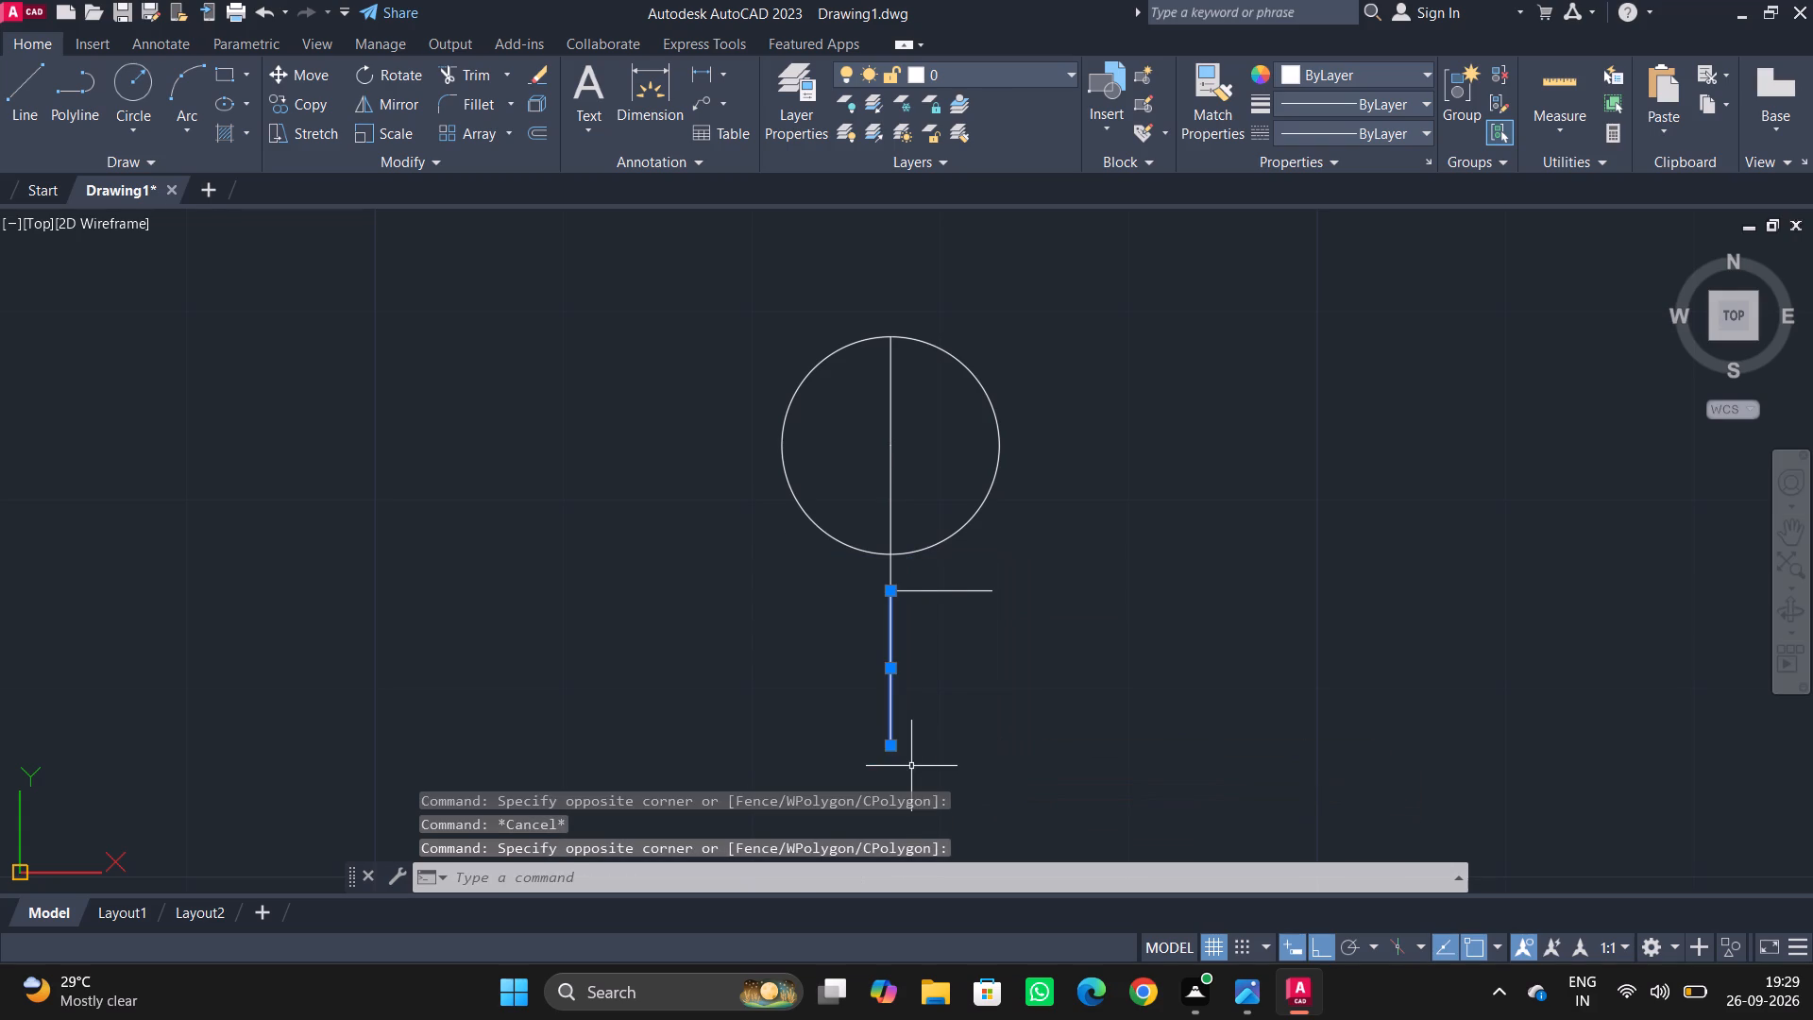
pyautogui.press('Delete')
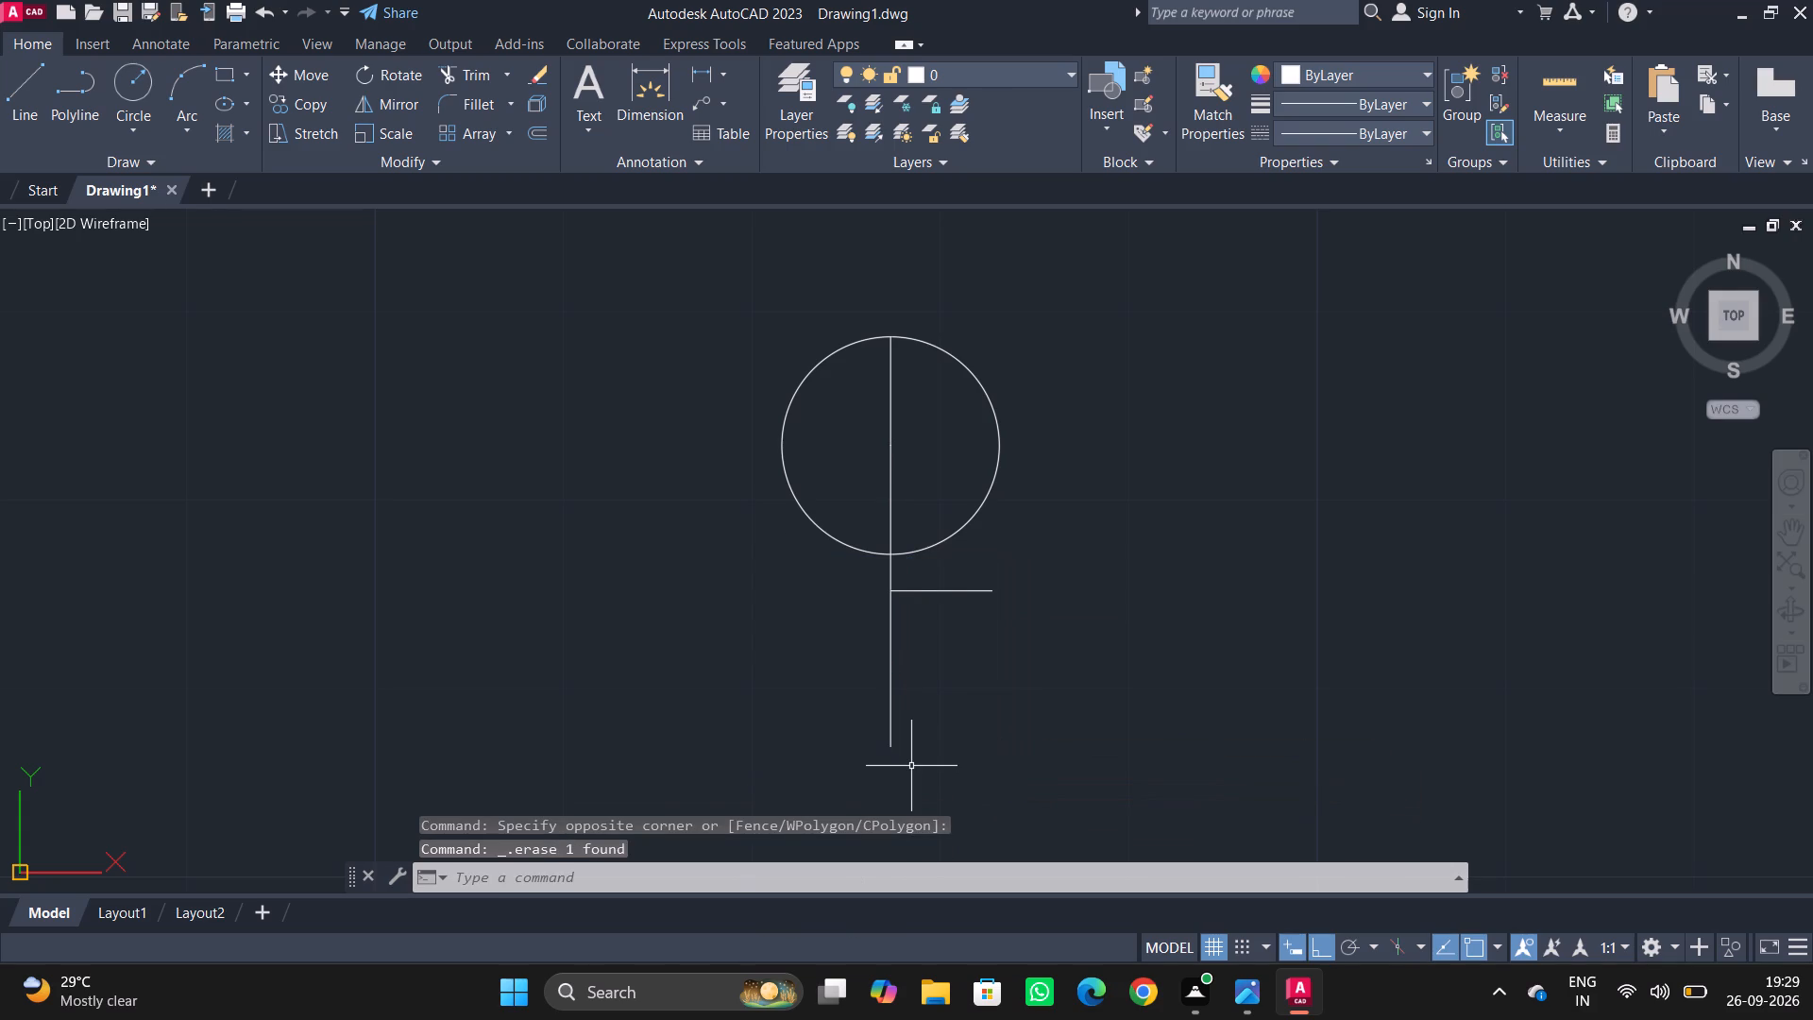
pyautogui.hotkey('alt', 'Tab')
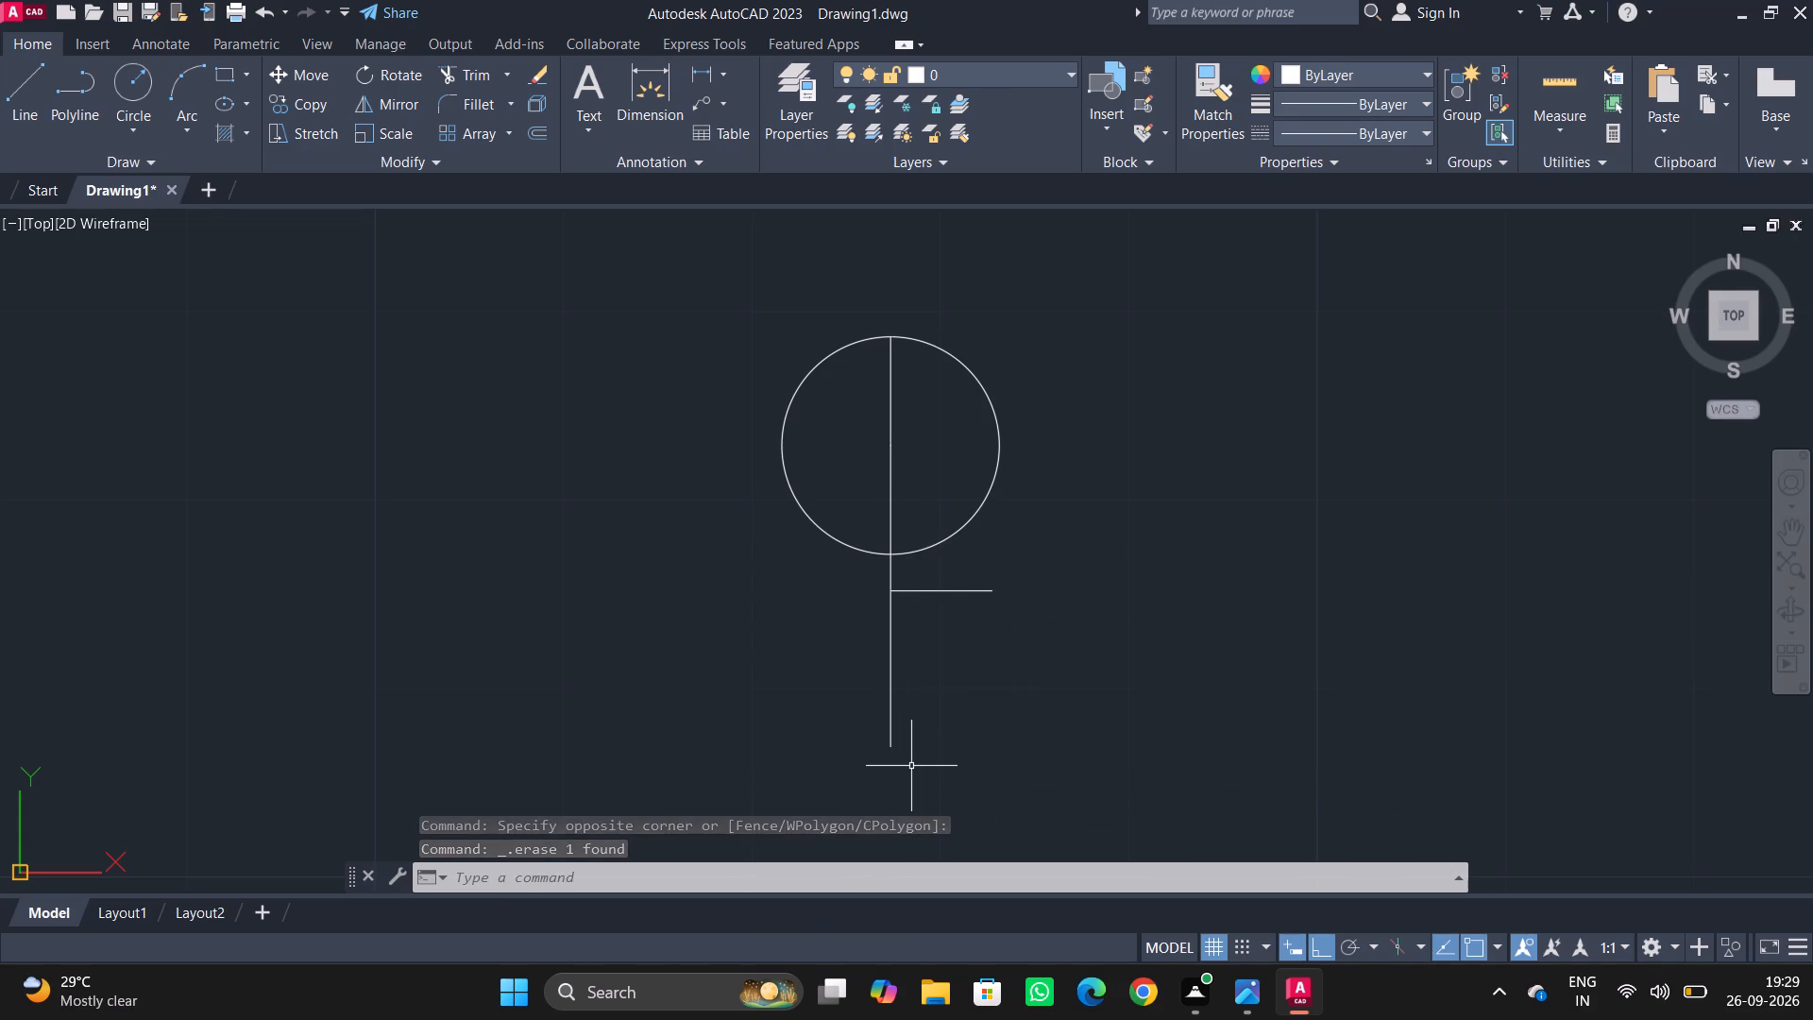
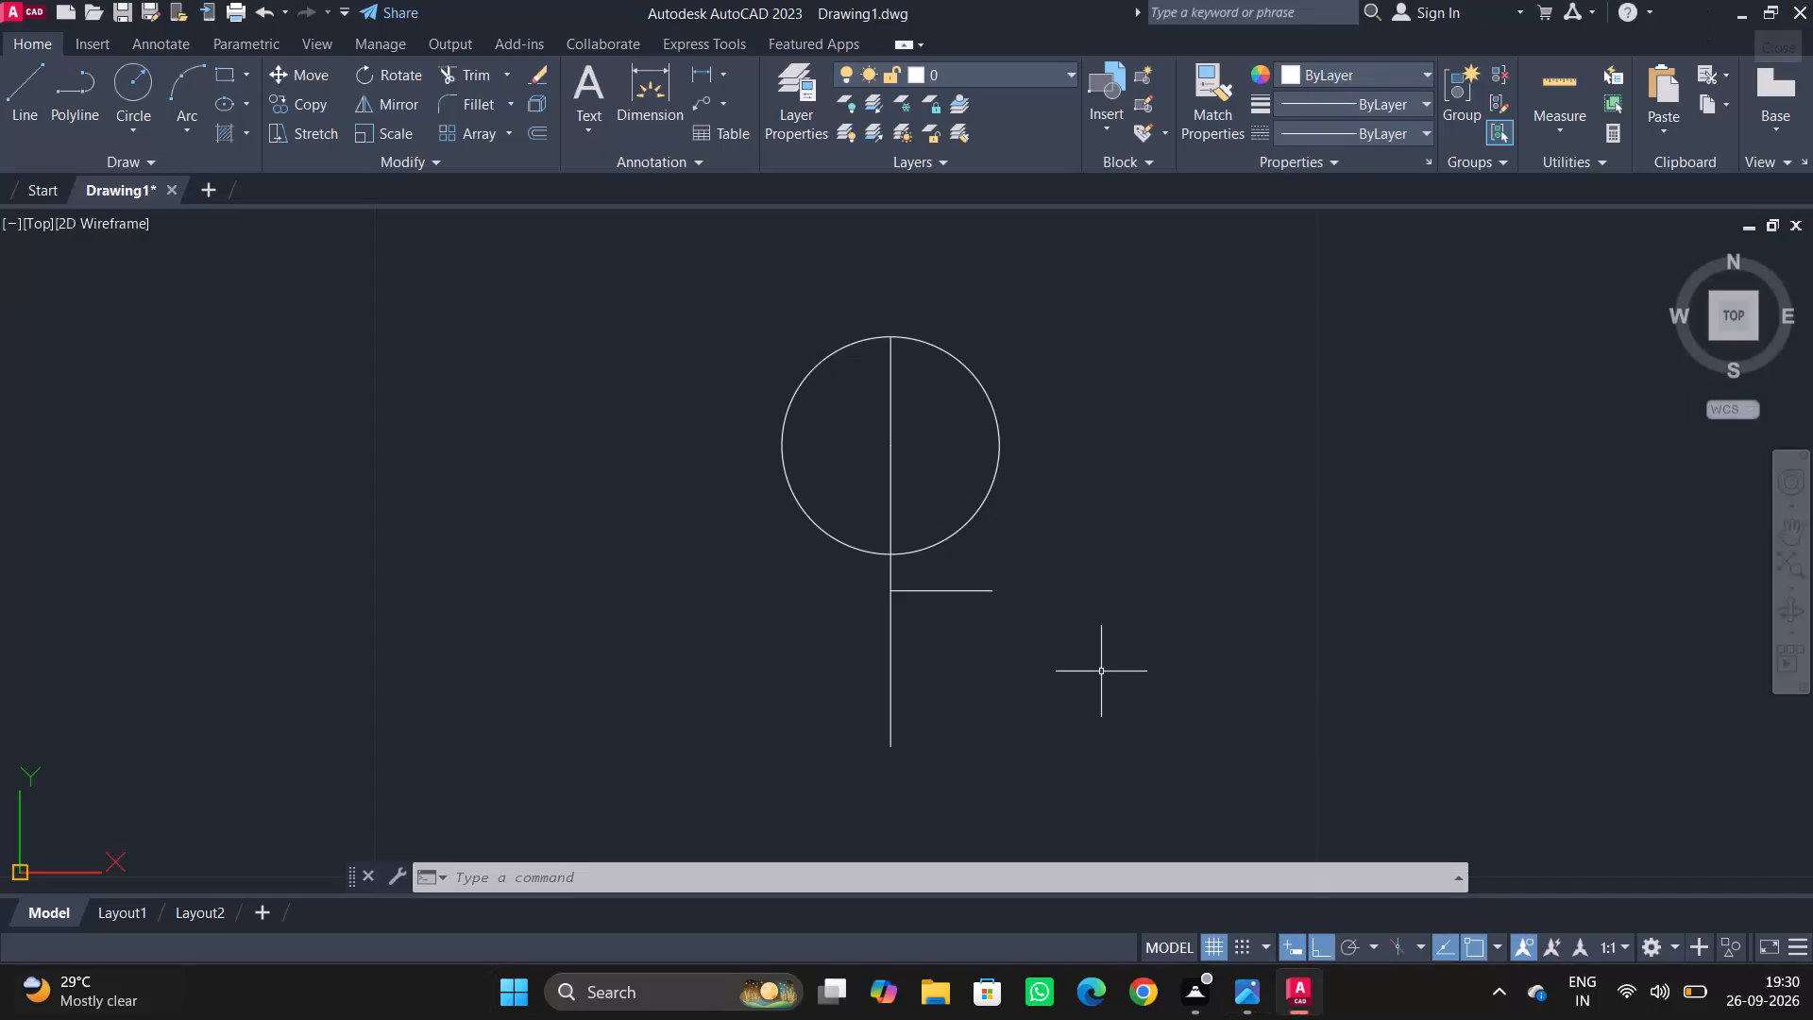
# Examine the reference image for the dimensions that locate the centre of the lower-left curve.
pyautogui.hotkey('alt', 'Tab')
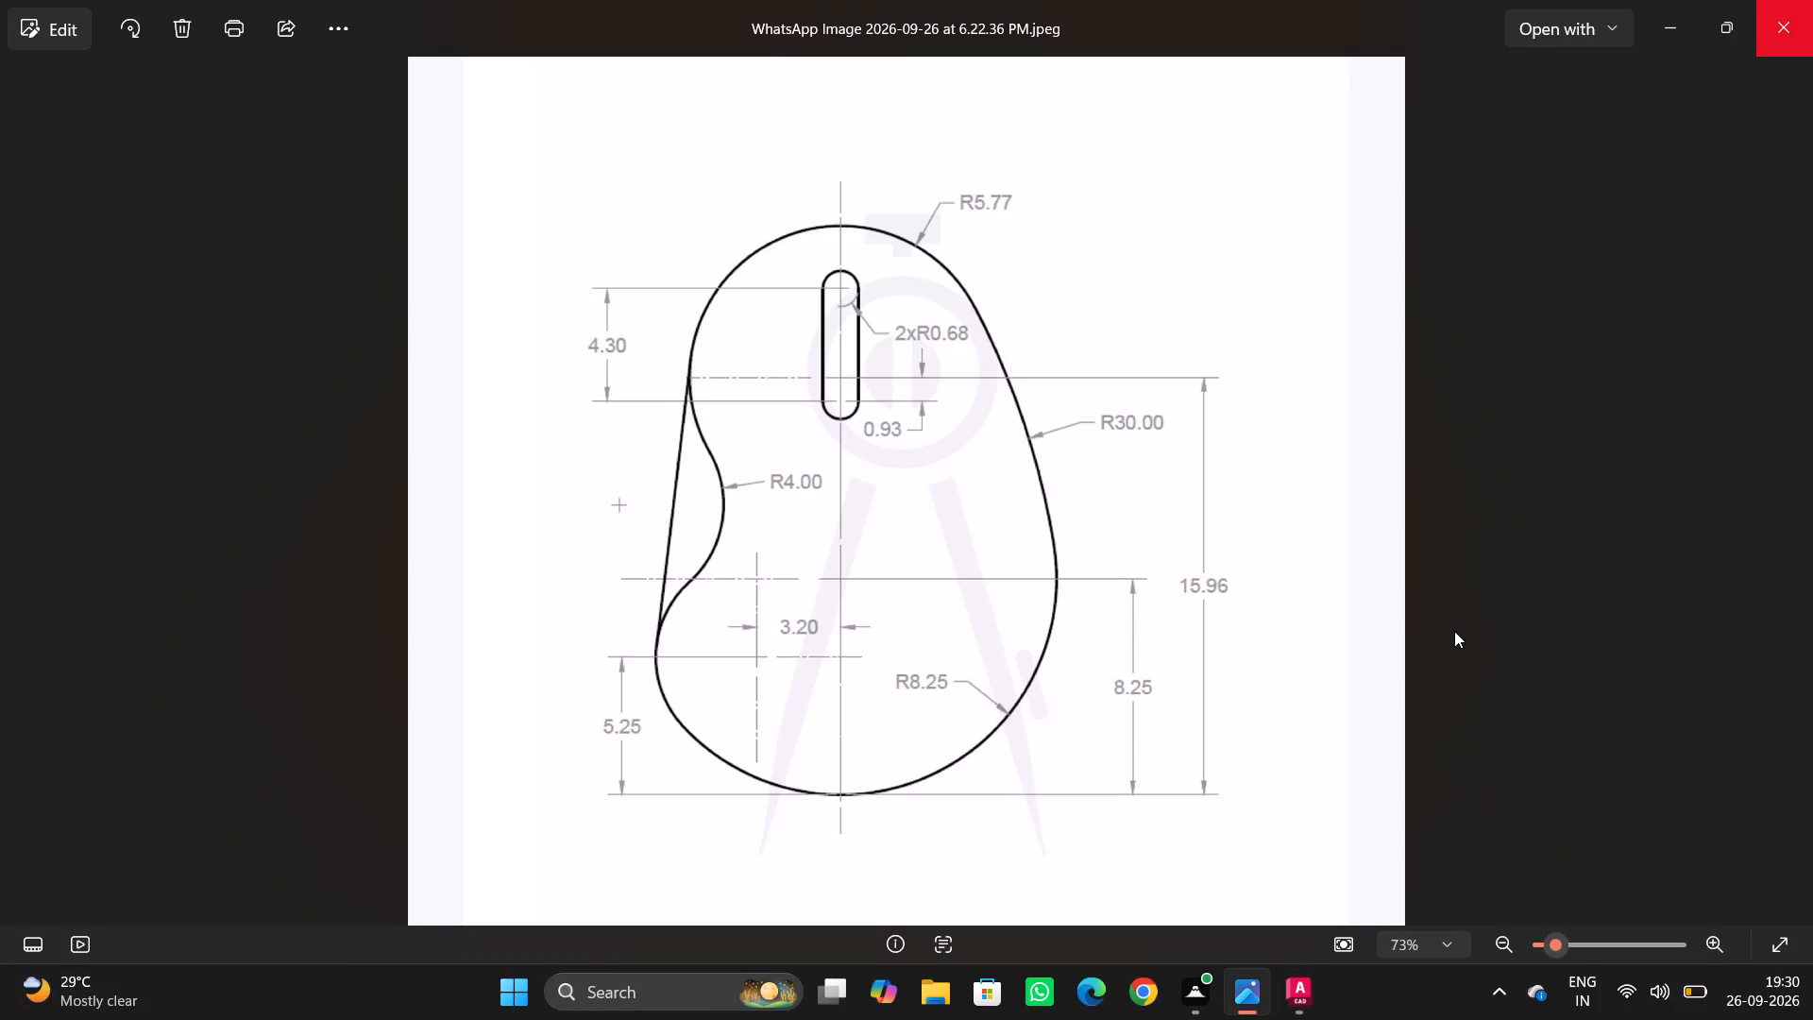
pyautogui.hotkey('alt', 'Tab')
pyautogui.hotkey('alt', 'Tab')
pyautogui.hotkey('alt', 'Tab')
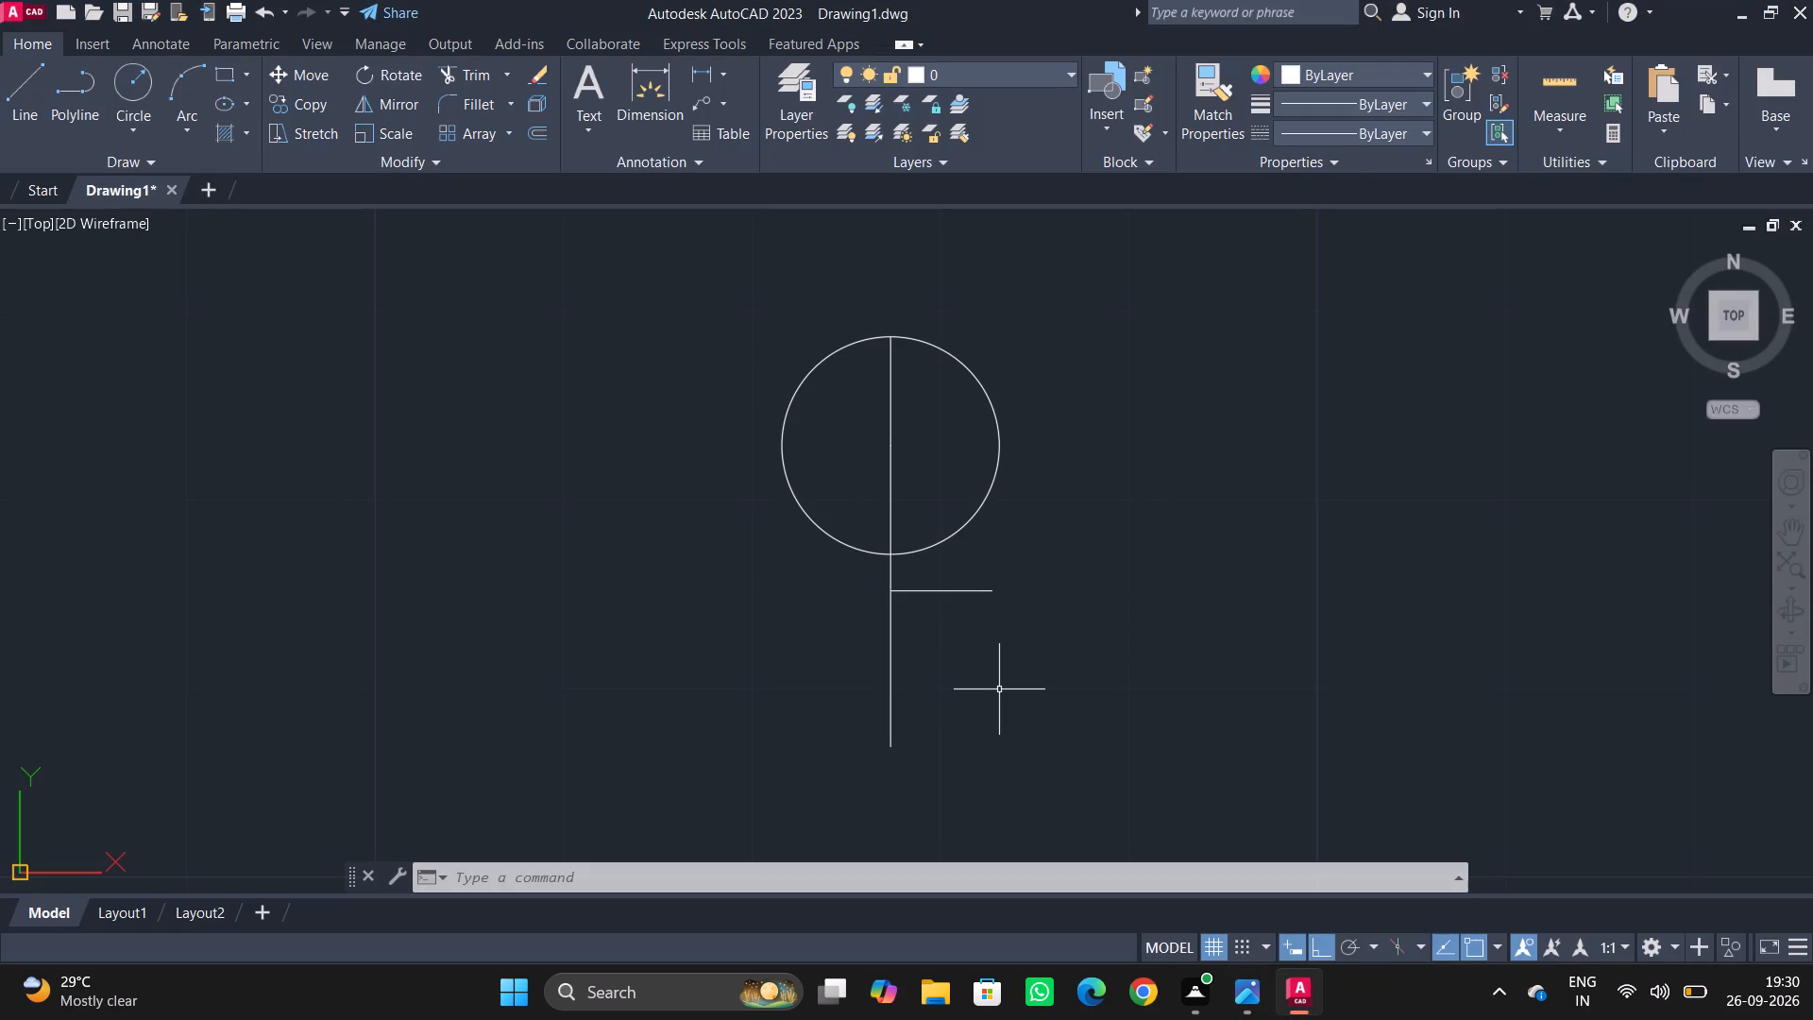
pyautogui.hotkey('alt', 'Tab')
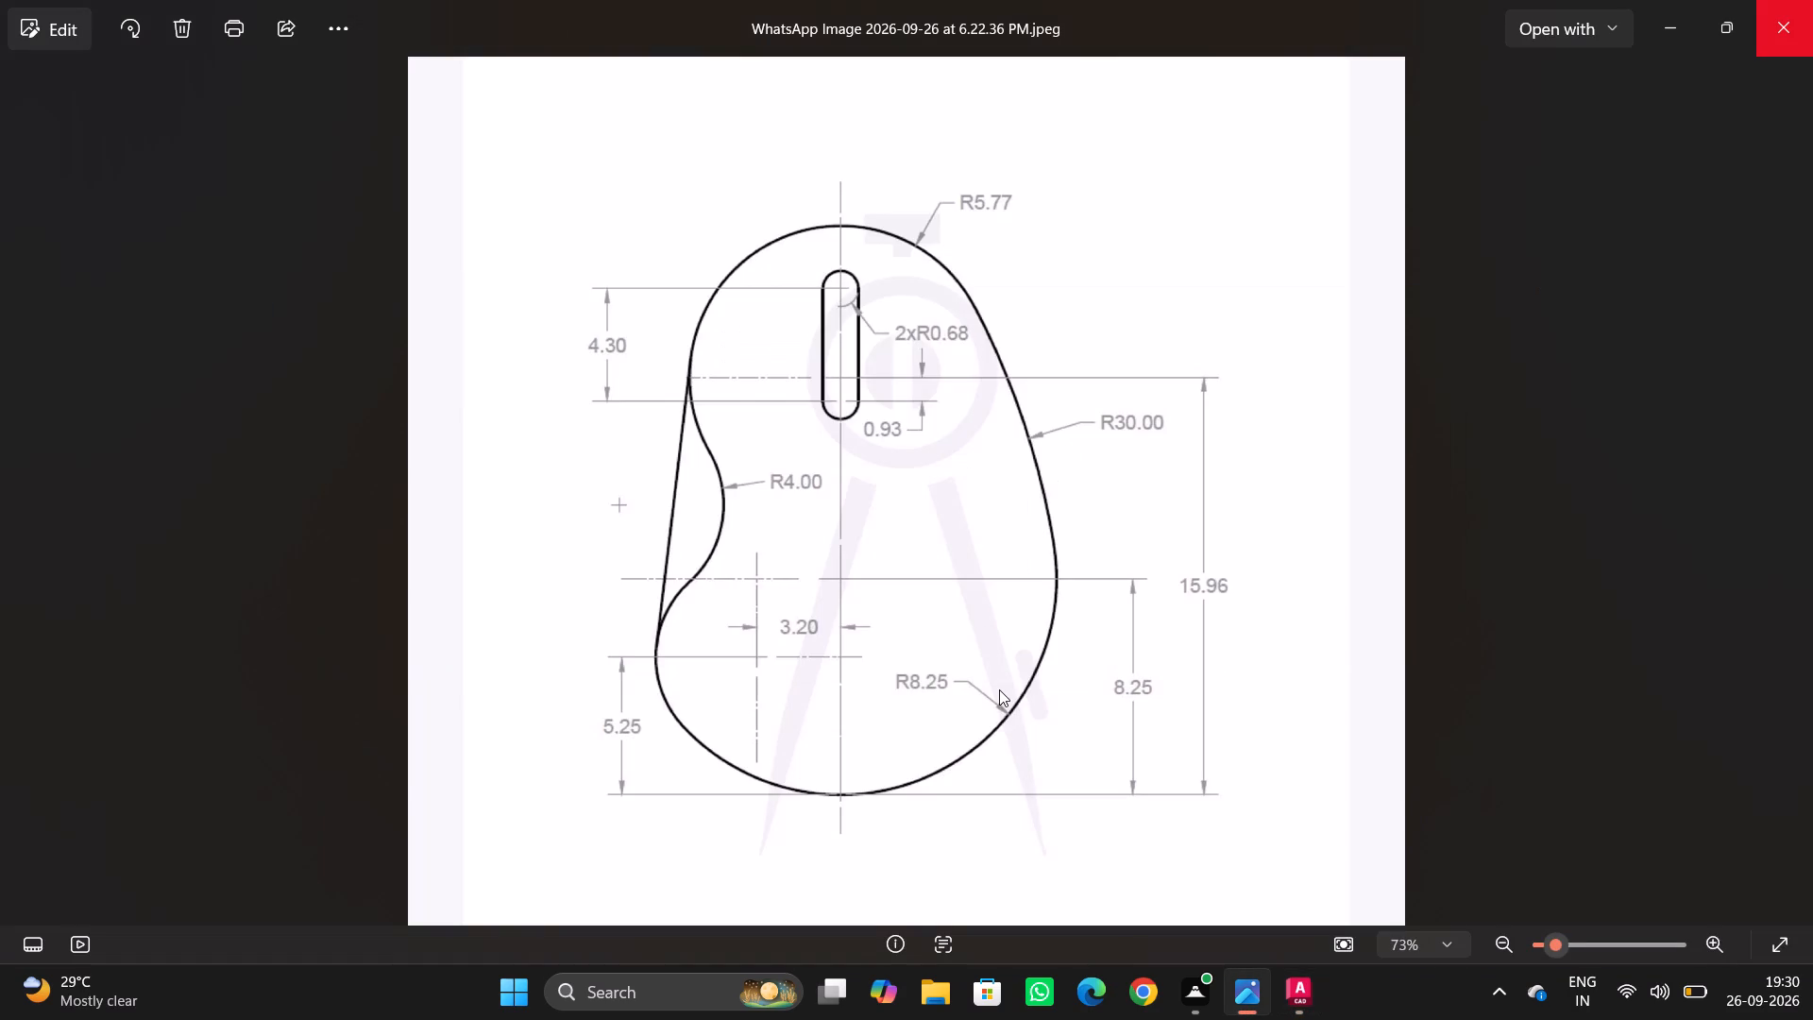
pyautogui.hotkey('alt', 'Tab')
pyautogui.hotkey('alt', 'Tab')
pyautogui.hotkey('alt', 'Tab')
# Draw a line 5.25 straight up from the lower end of the vertical centre line, continuing 3.20 horizontally to the left.
pyautogui.write('L')
pyautogui.press('space')
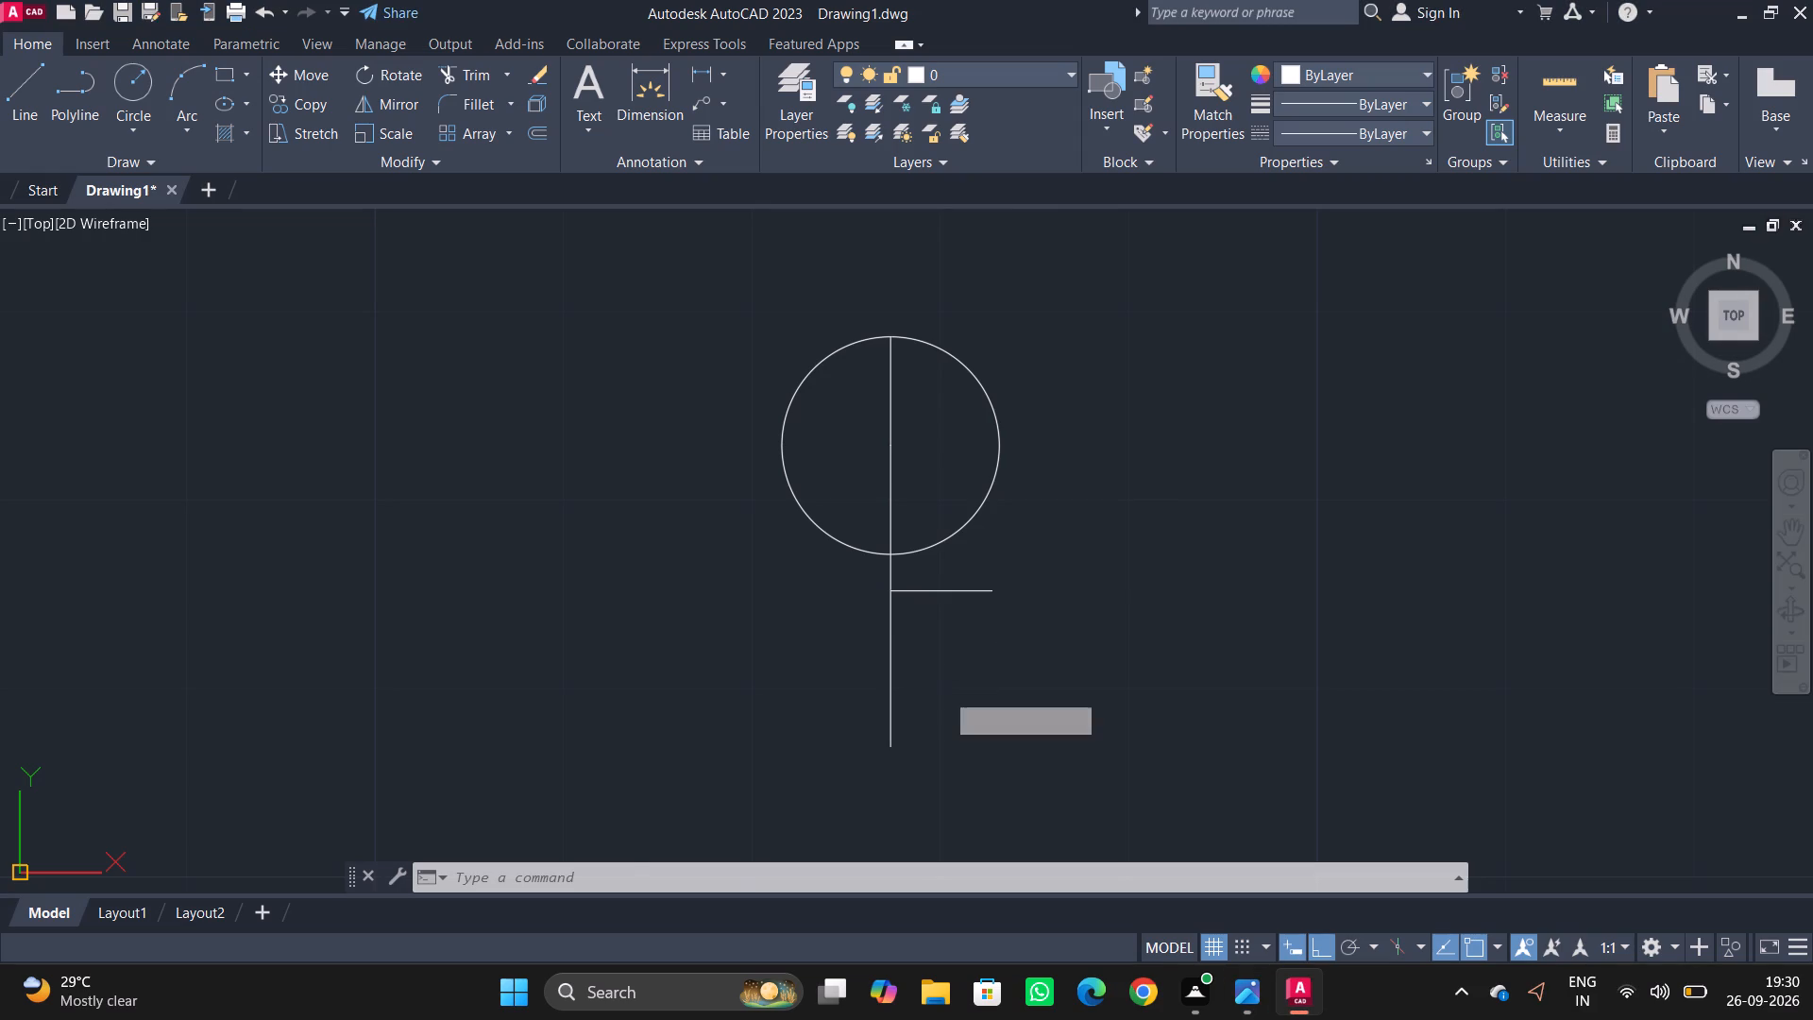
pyautogui.hotkey('alt', 'Tab')
pyautogui.hotkey('alt', 'Tab')
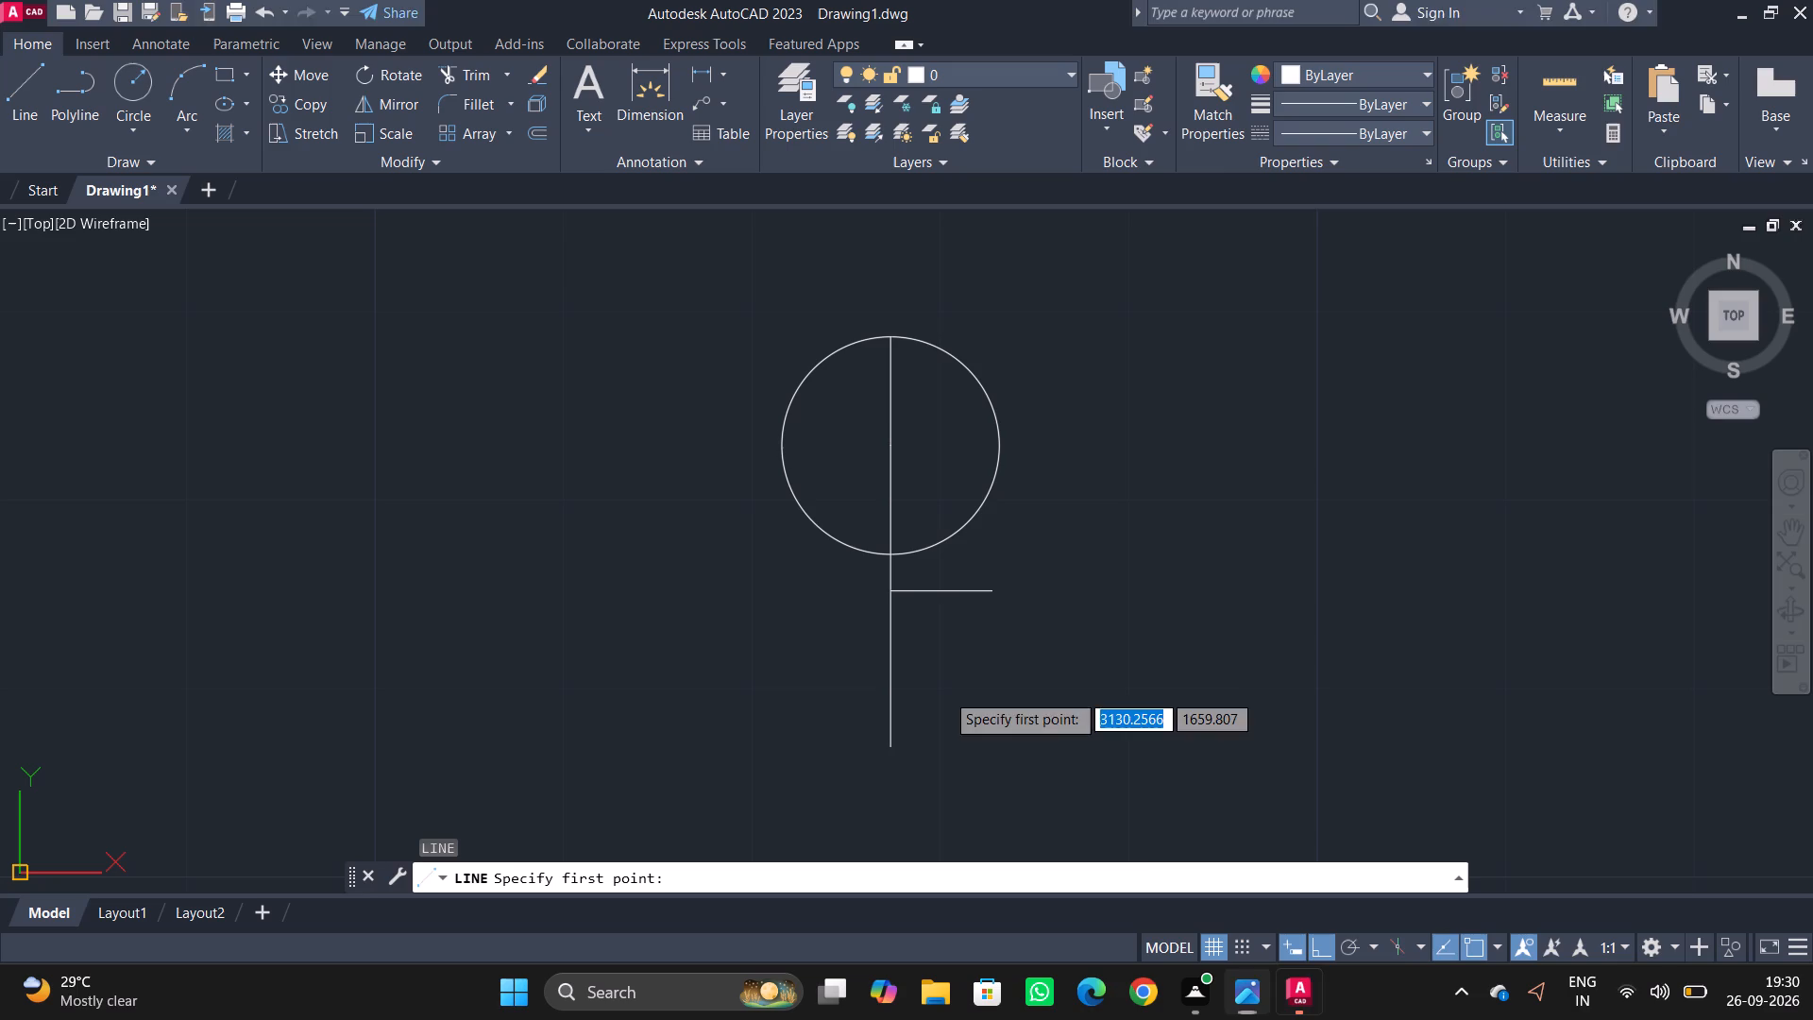
pyautogui.click(891, 749)
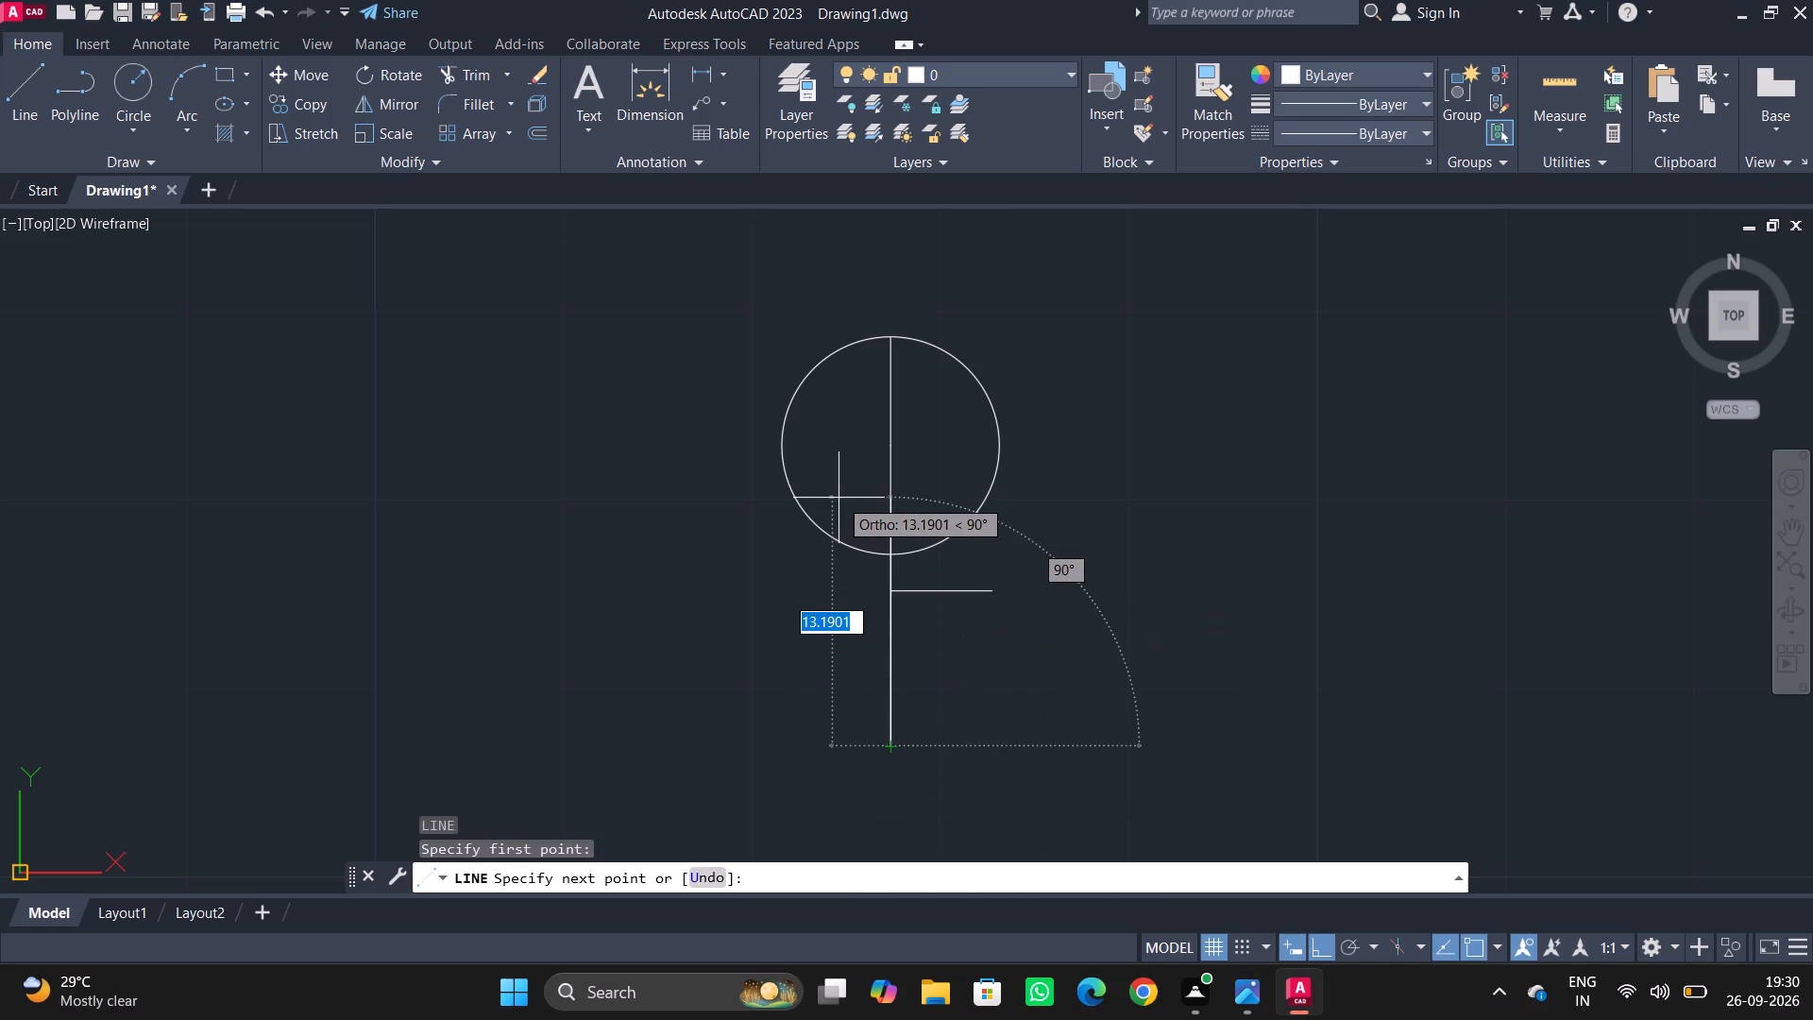
pyautogui.write('5.25')
pyautogui.press('Return')
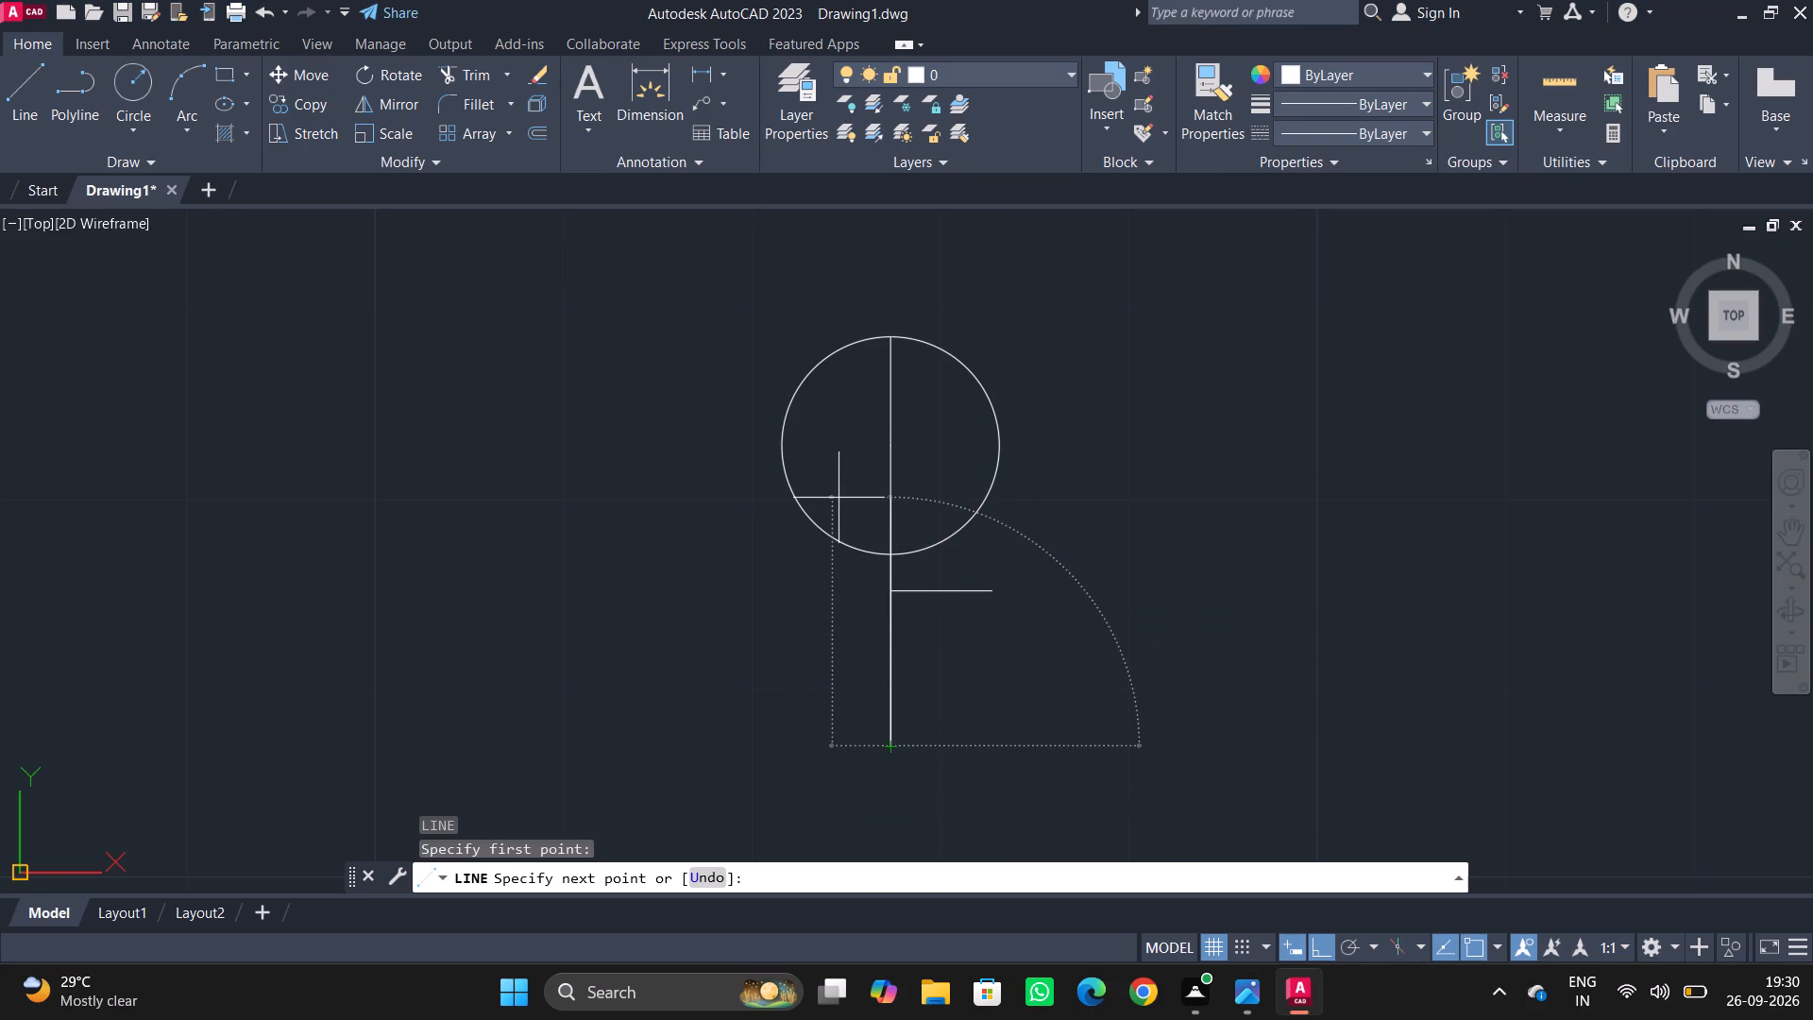
pyautogui.hotkey('alt', 'Tab')
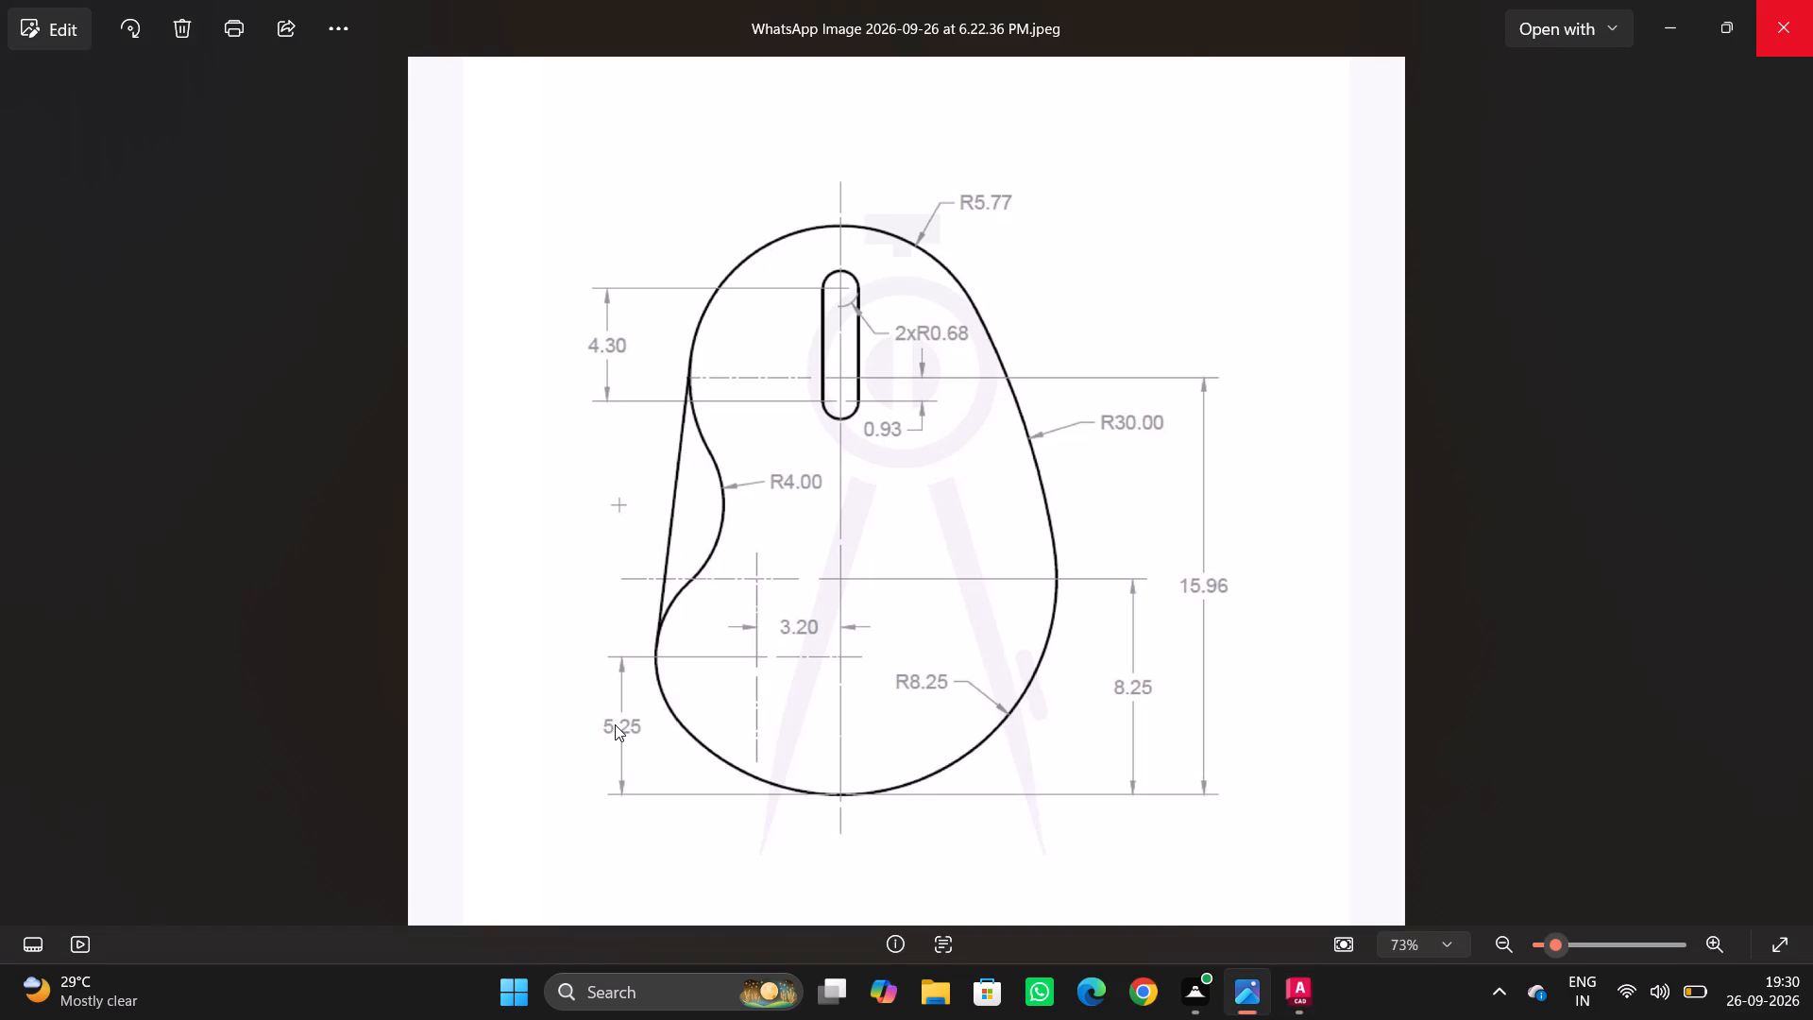
pyautogui.hotkey('alt', 'Tab')
pyautogui.write('3.20')
pyautogui.press('Return')
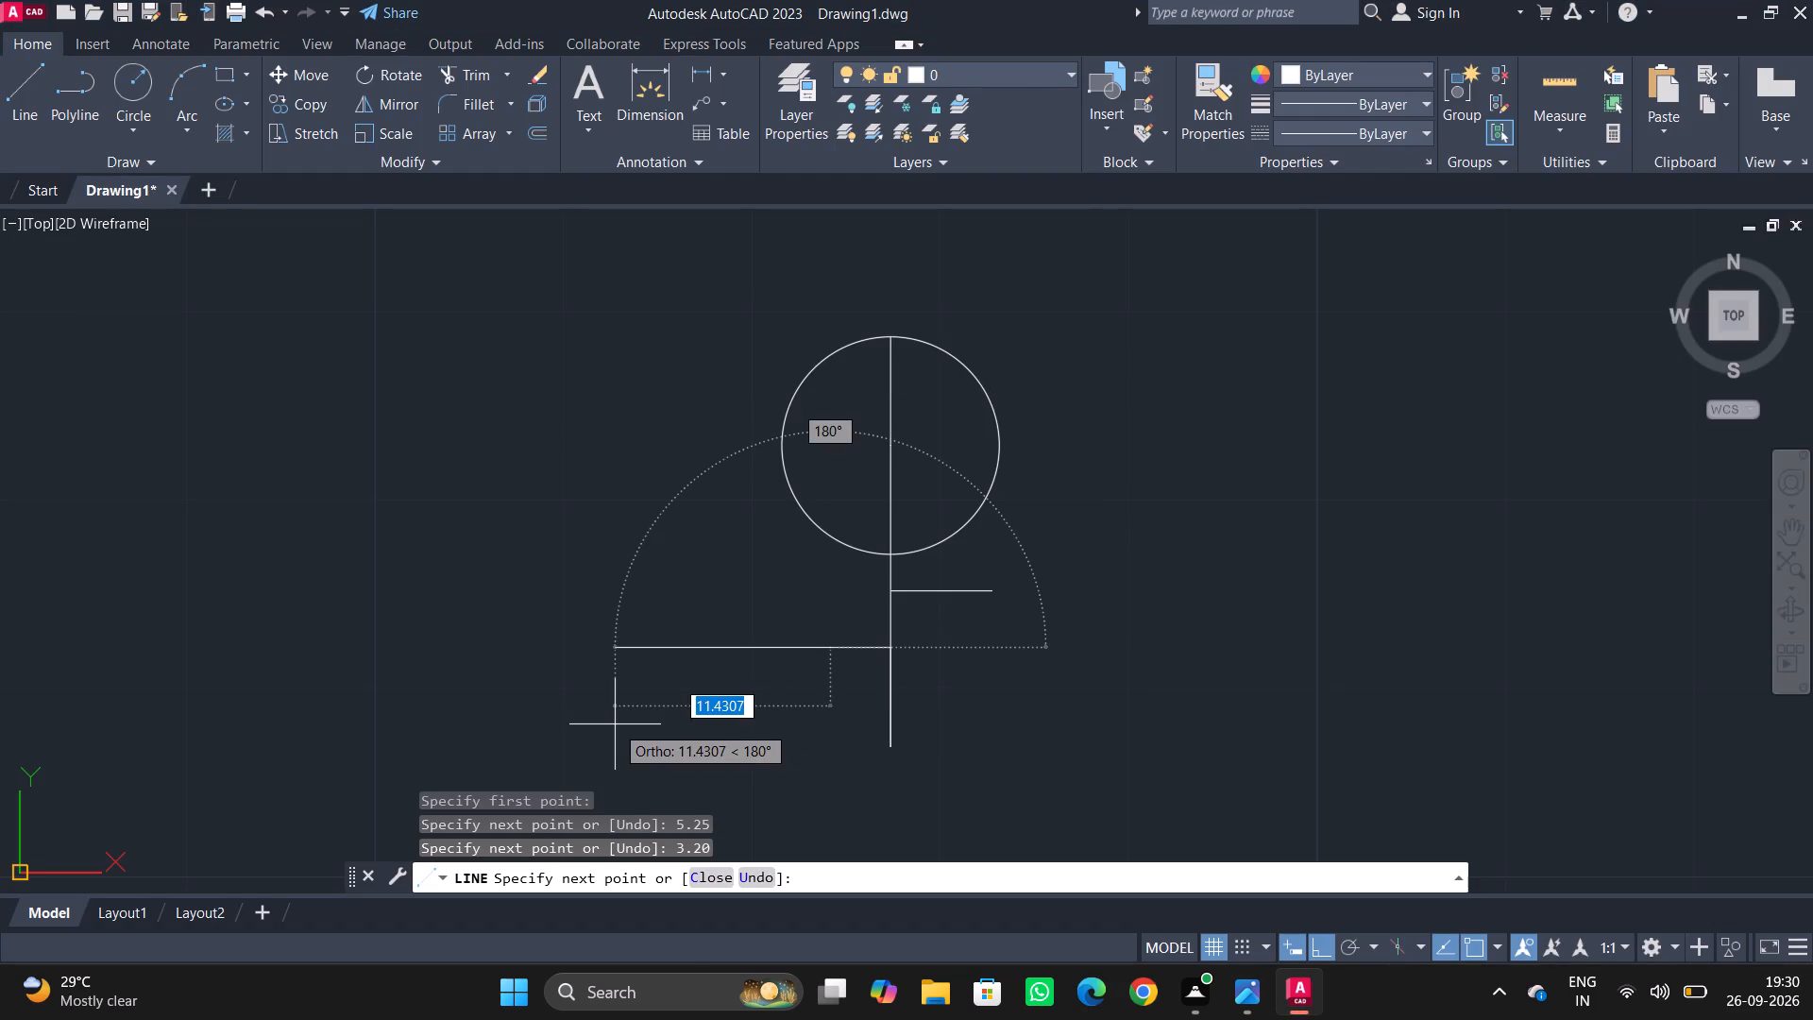
pyautogui.press('Escape')
# Stretch the free end of the horizontal line on the centre line's right side farther to the right.
pyautogui.hotkey('alt', 'Tab')
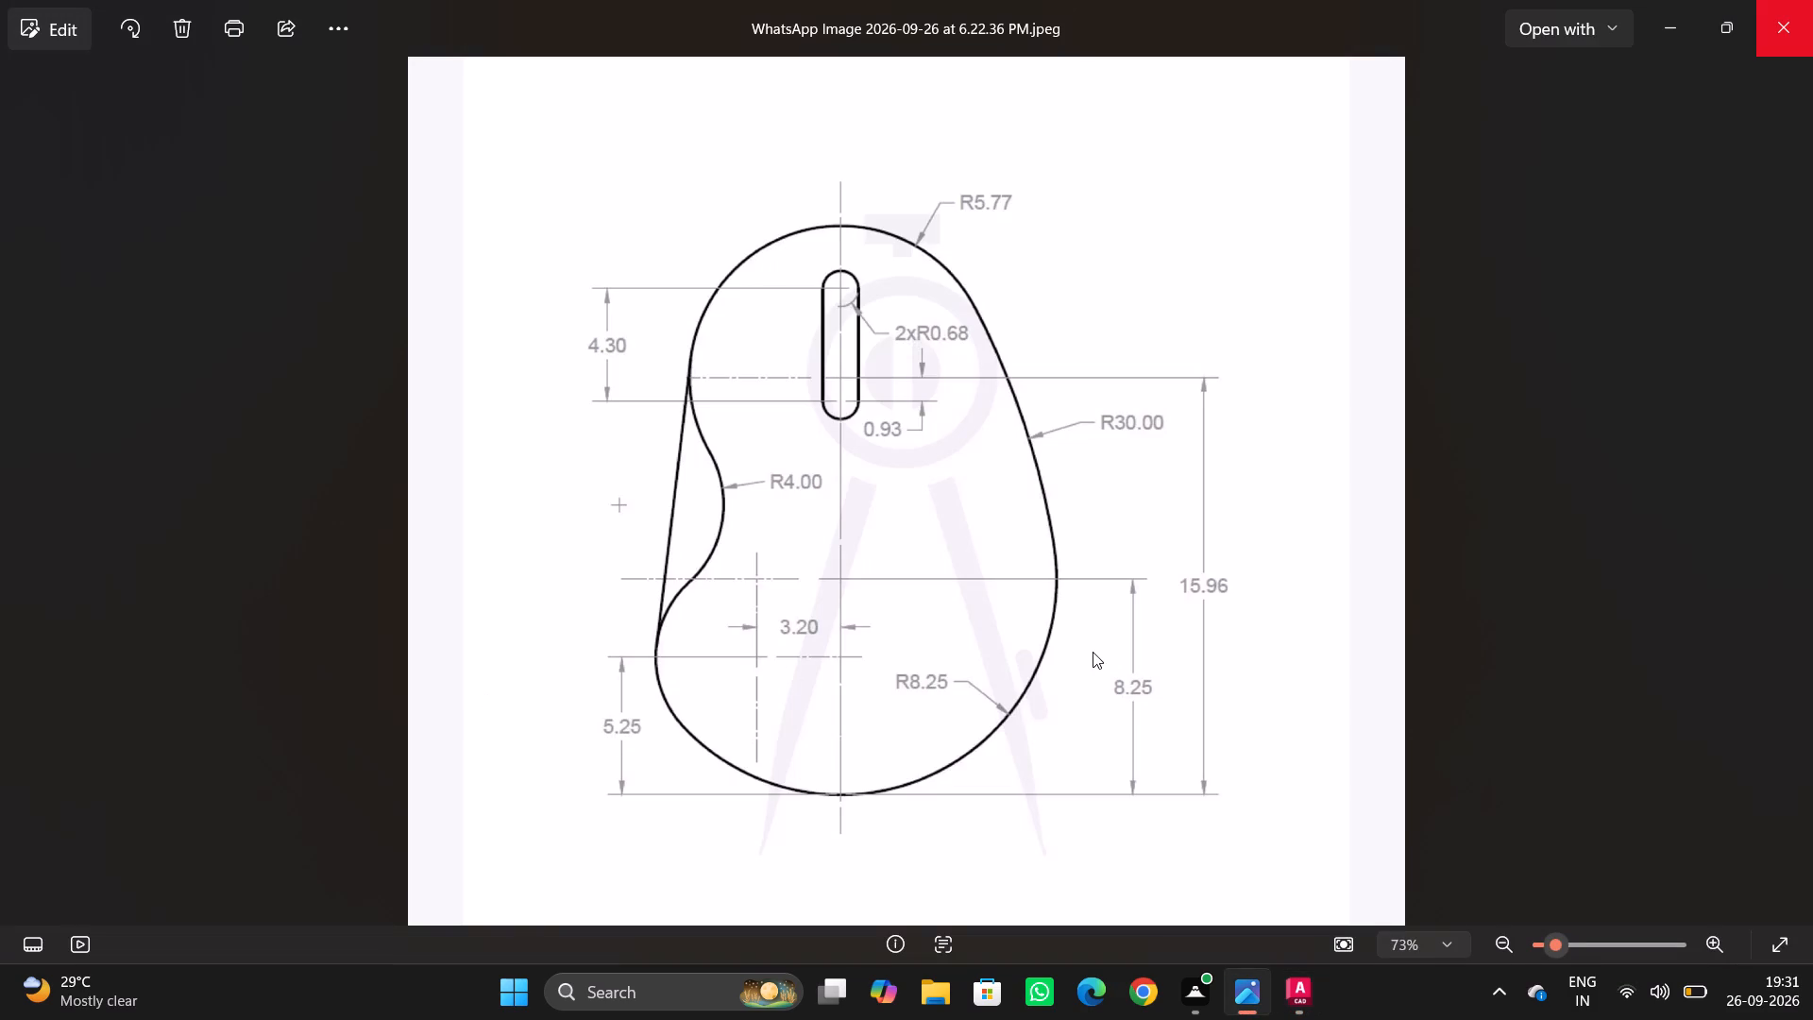
pyautogui.hotkey('alt', 'Tab')
pyautogui.hotkey('alt', 'Tab')
pyautogui.hotkey('alt', 'Tab')
pyautogui.moveTo(996, 577); pyautogui.dragTo(960, 598)
pyautogui.click(959, 598)
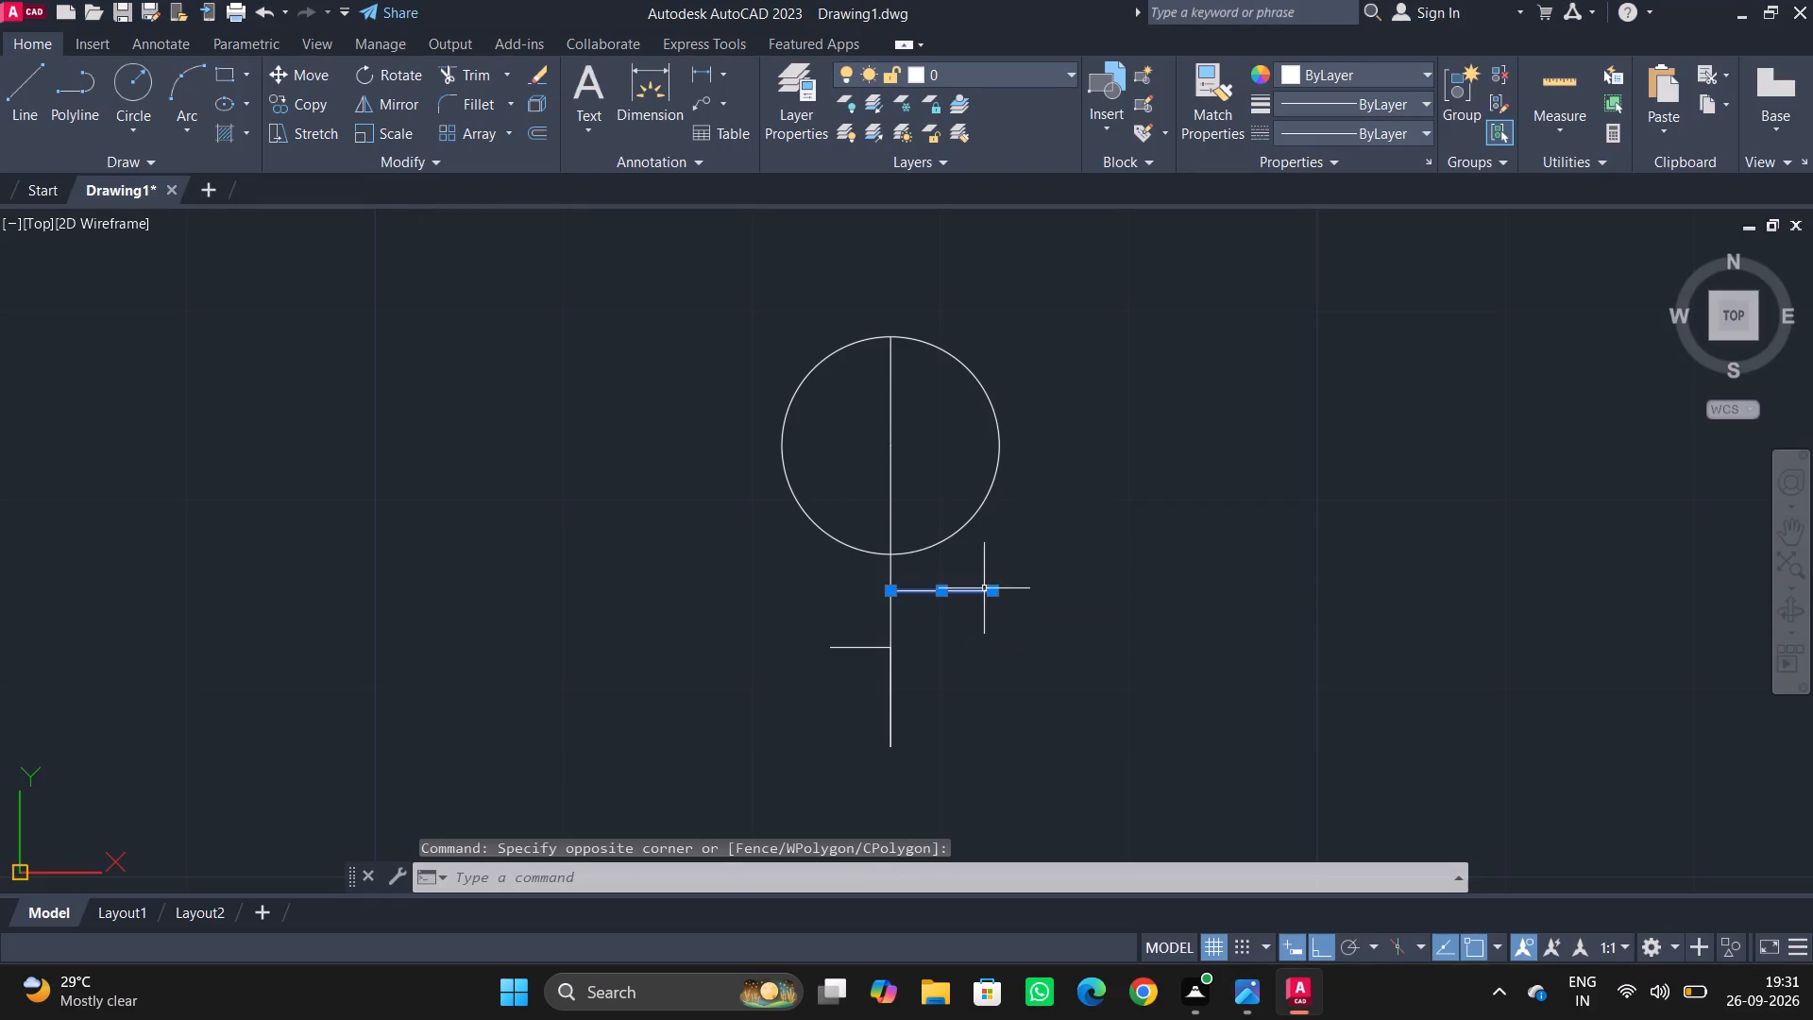
pyautogui.click(991, 588)
pyautogui.click(1122, 603)
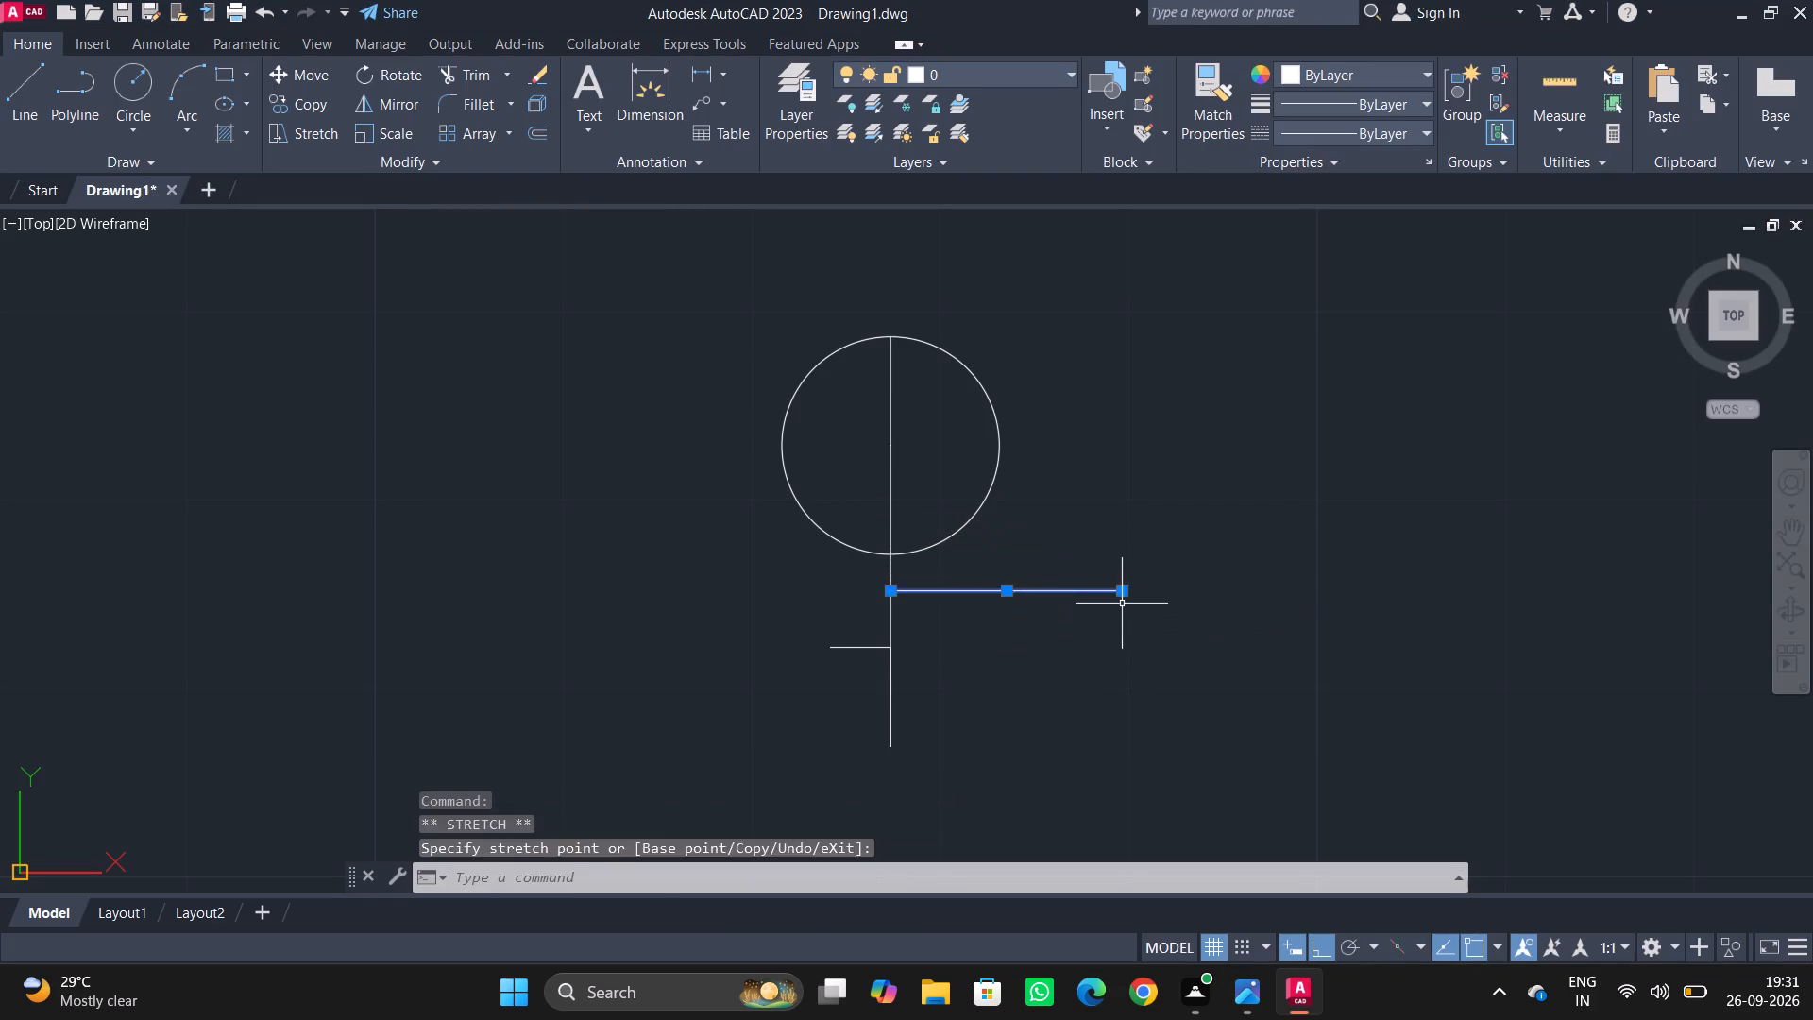
pyautogui.press('Escape')
# Following the reference image, draw a circle of radius 8.25 in the empty space to the right of the outline.
pyautogui.hotkey('alt', 'Tab')
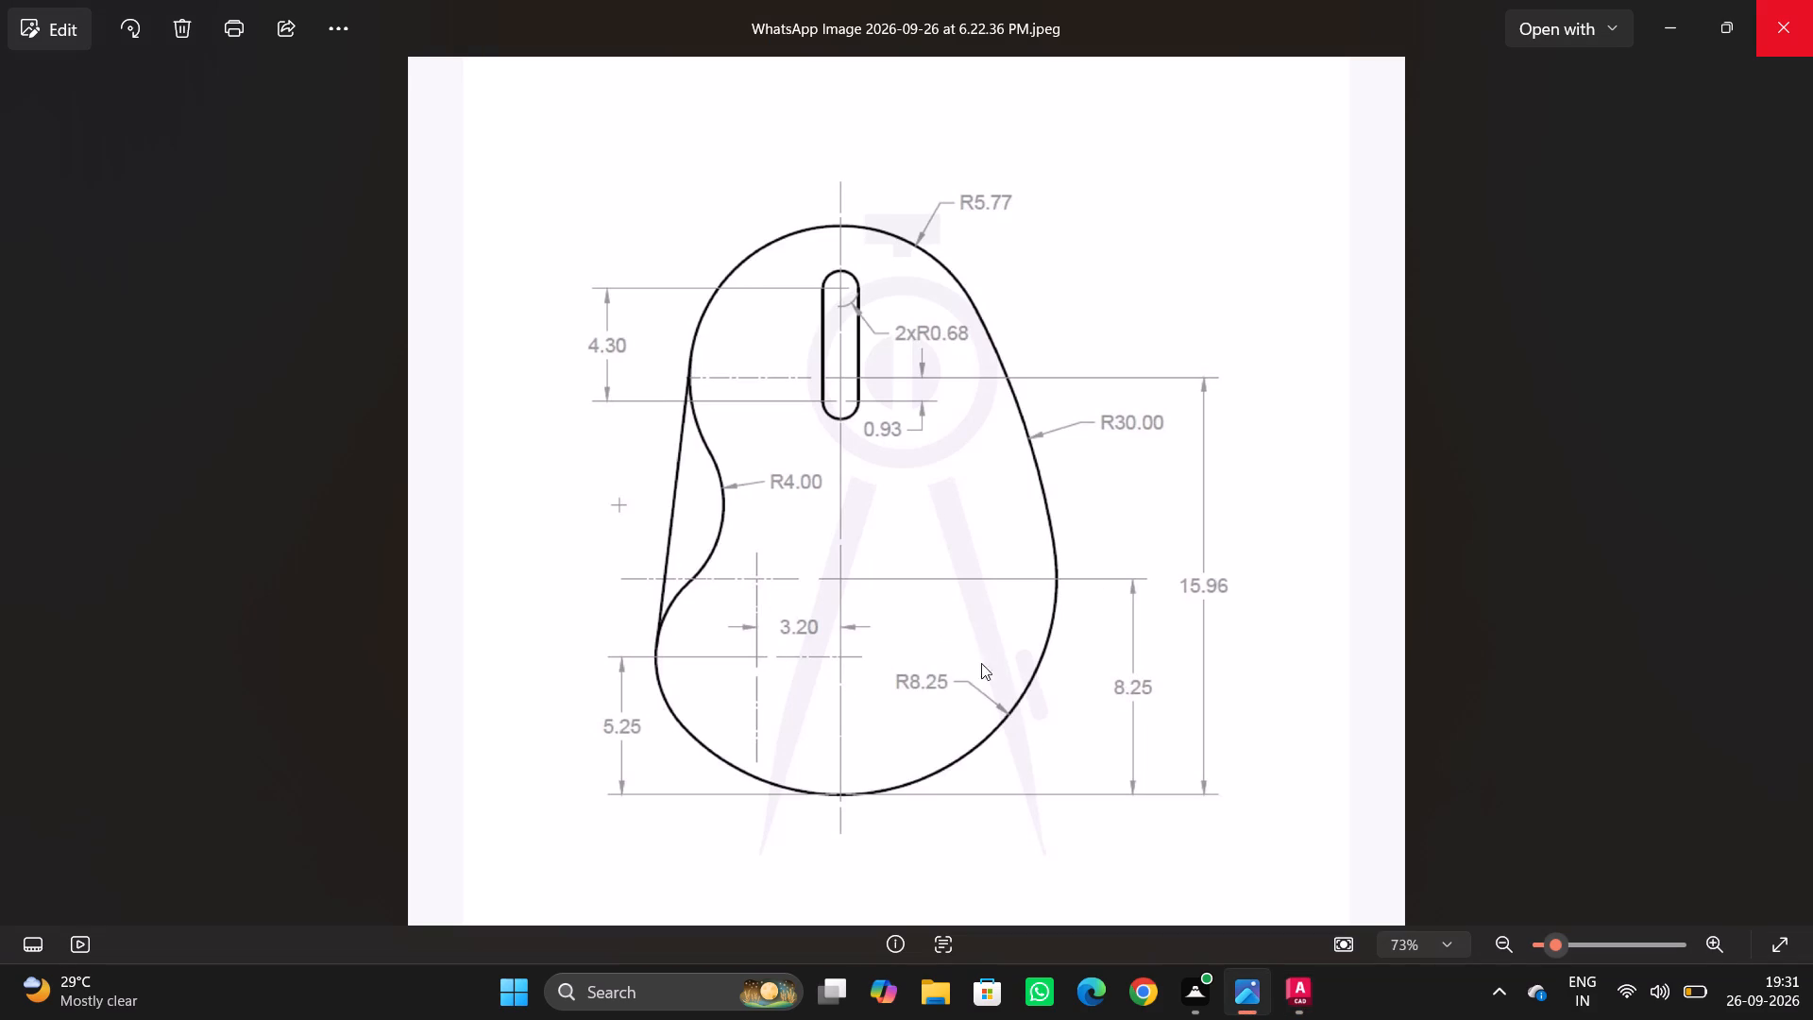
pyautogui.hotkey('alt', 'Tab')
pyautogui.moveTo(1046, 680); pyautogui.dragTo(1037, 608, button='middle')
pyautogui.hotkey('alt', 'Tab')
pyautogui.hotkey('alt', 'Tab')
pyautogui.press('c')
pyautogui.press('space')
pyautogui.click(1283, 670)
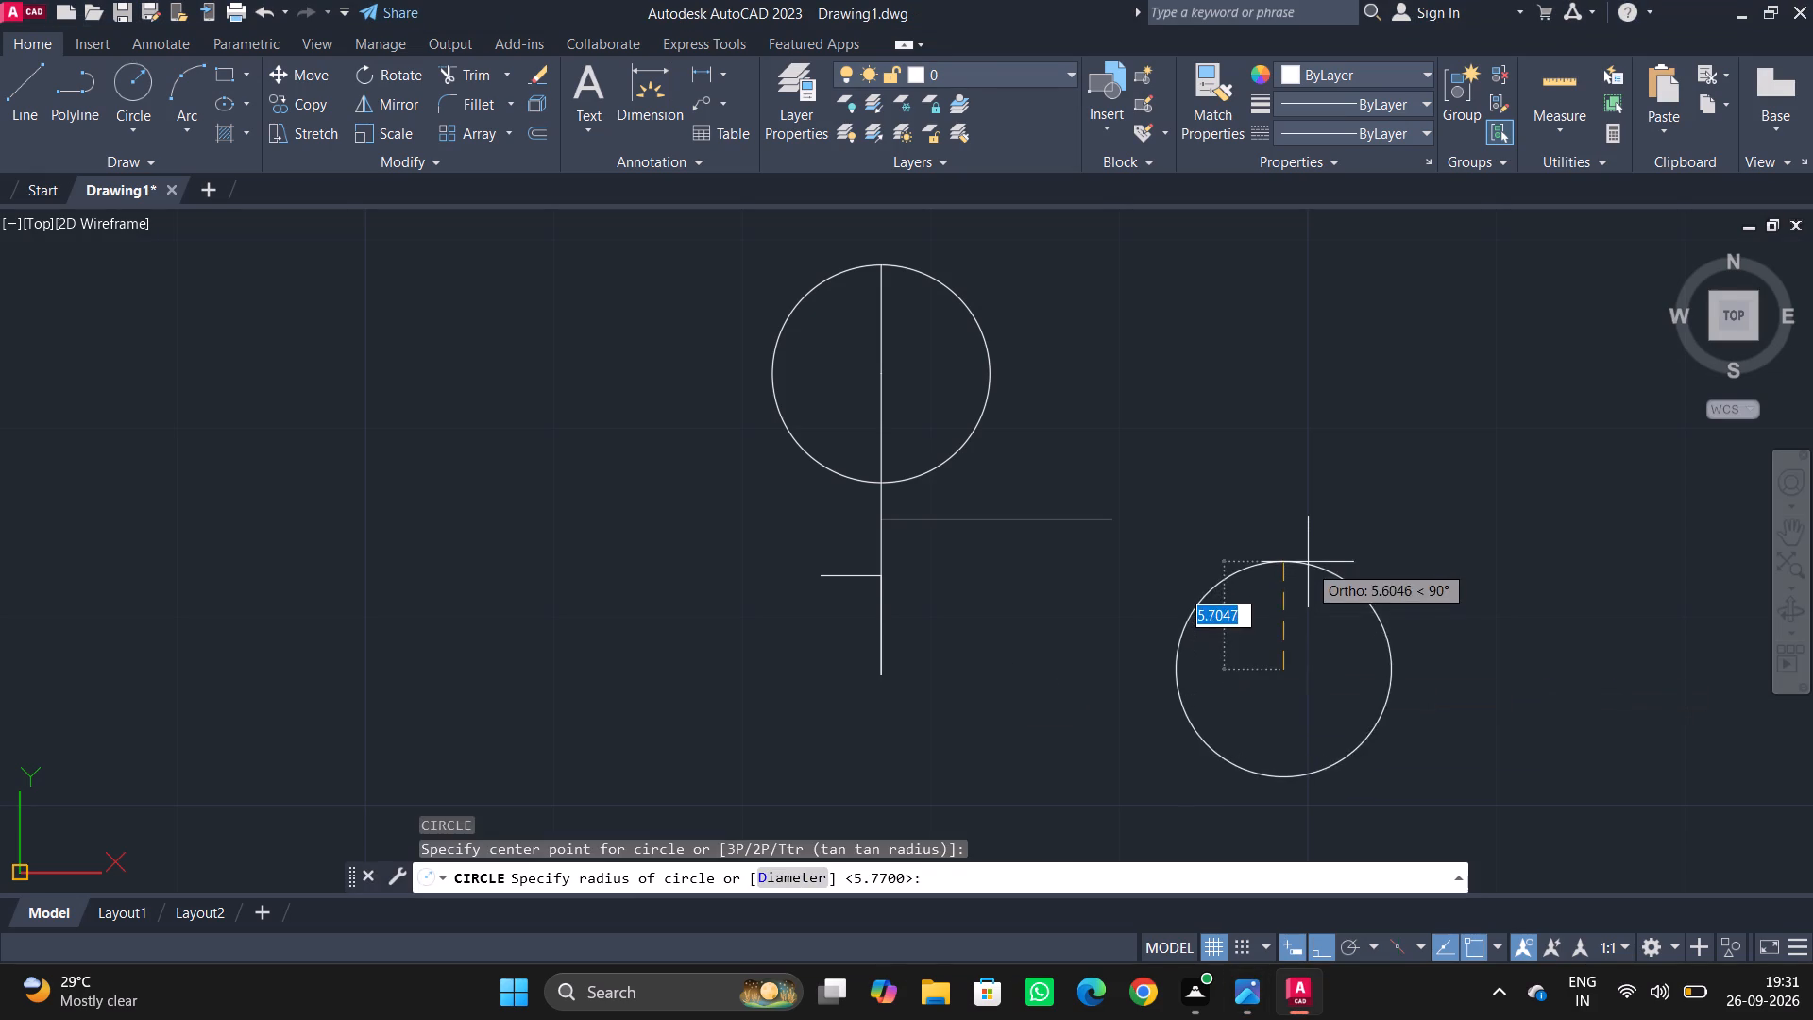
pyautogui.hotkey('alt', 'Tab')
pyautogui.hotkey('alt', 'Tab')
pyautogui.write('8.25')
pyautogui.press('Return')
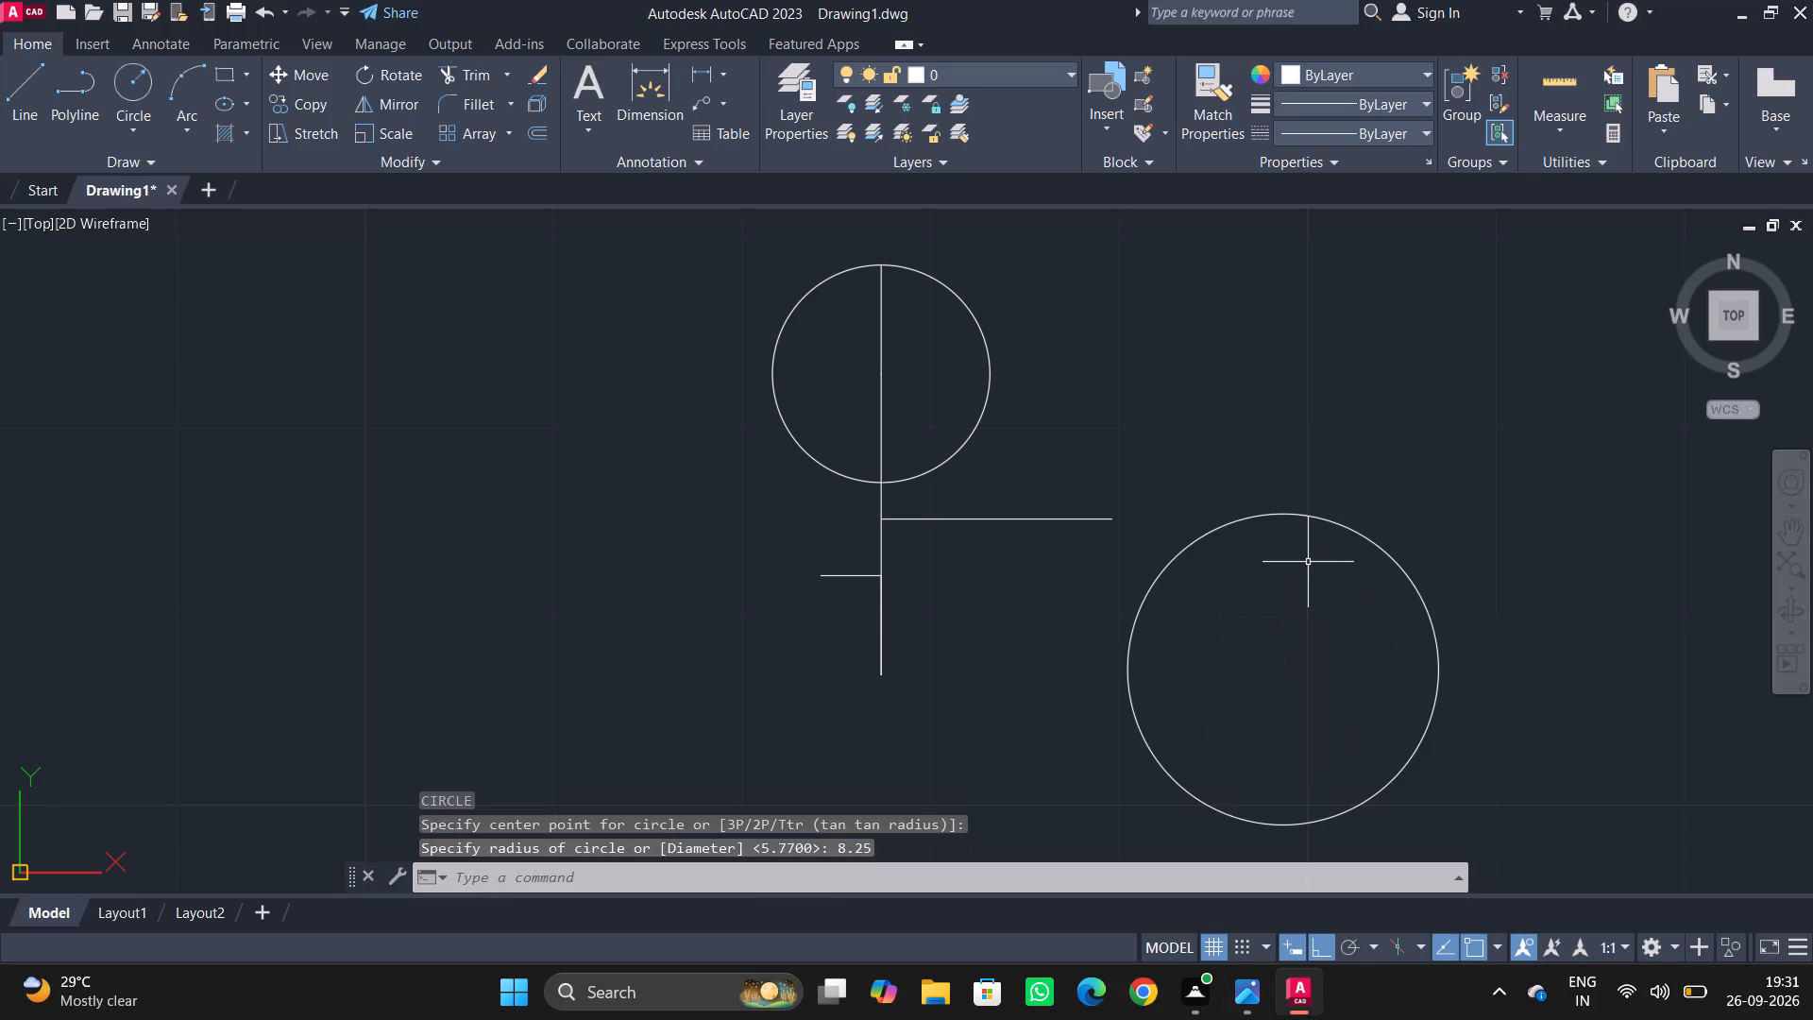
# Move the R8.25 circle by its bottom quadrant onto the lower end of the vertical centre line.
pyautogui.click(1447, 732)
pyautogui.click(1096, 747)
pyautogui.press('m')
pyautogui.press('space')
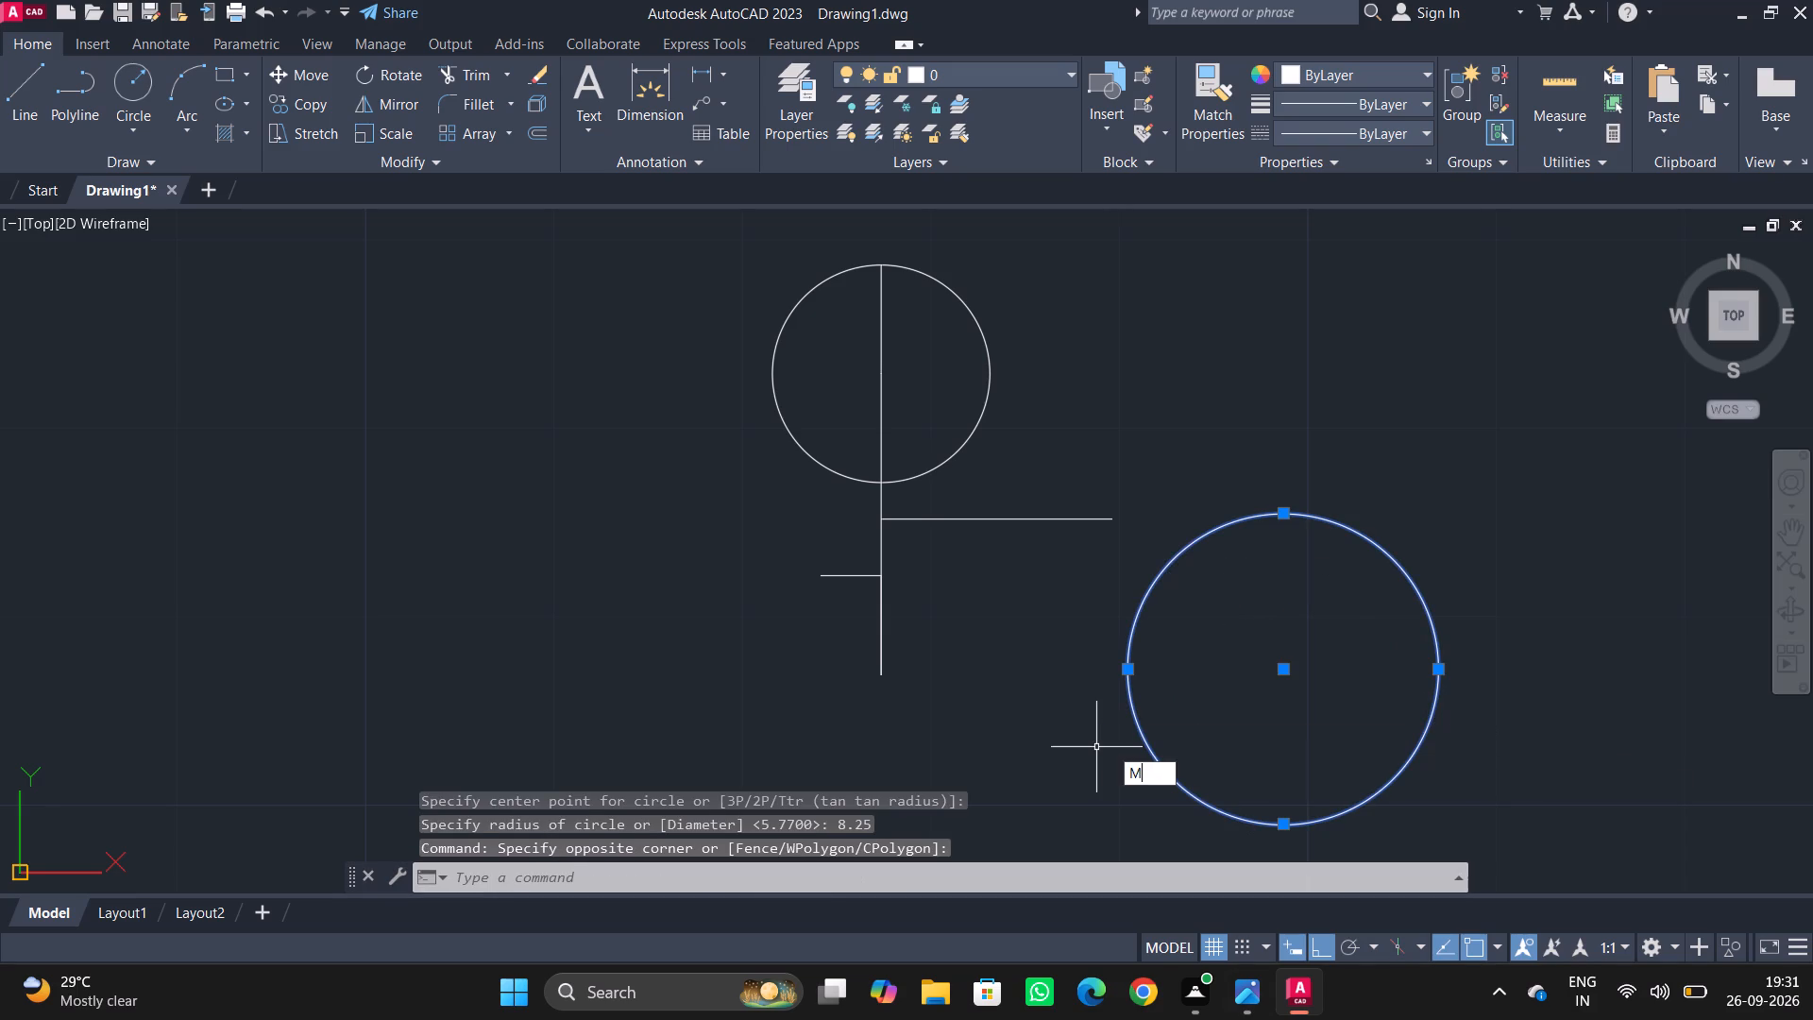
pyautogui.click(1281, 824)
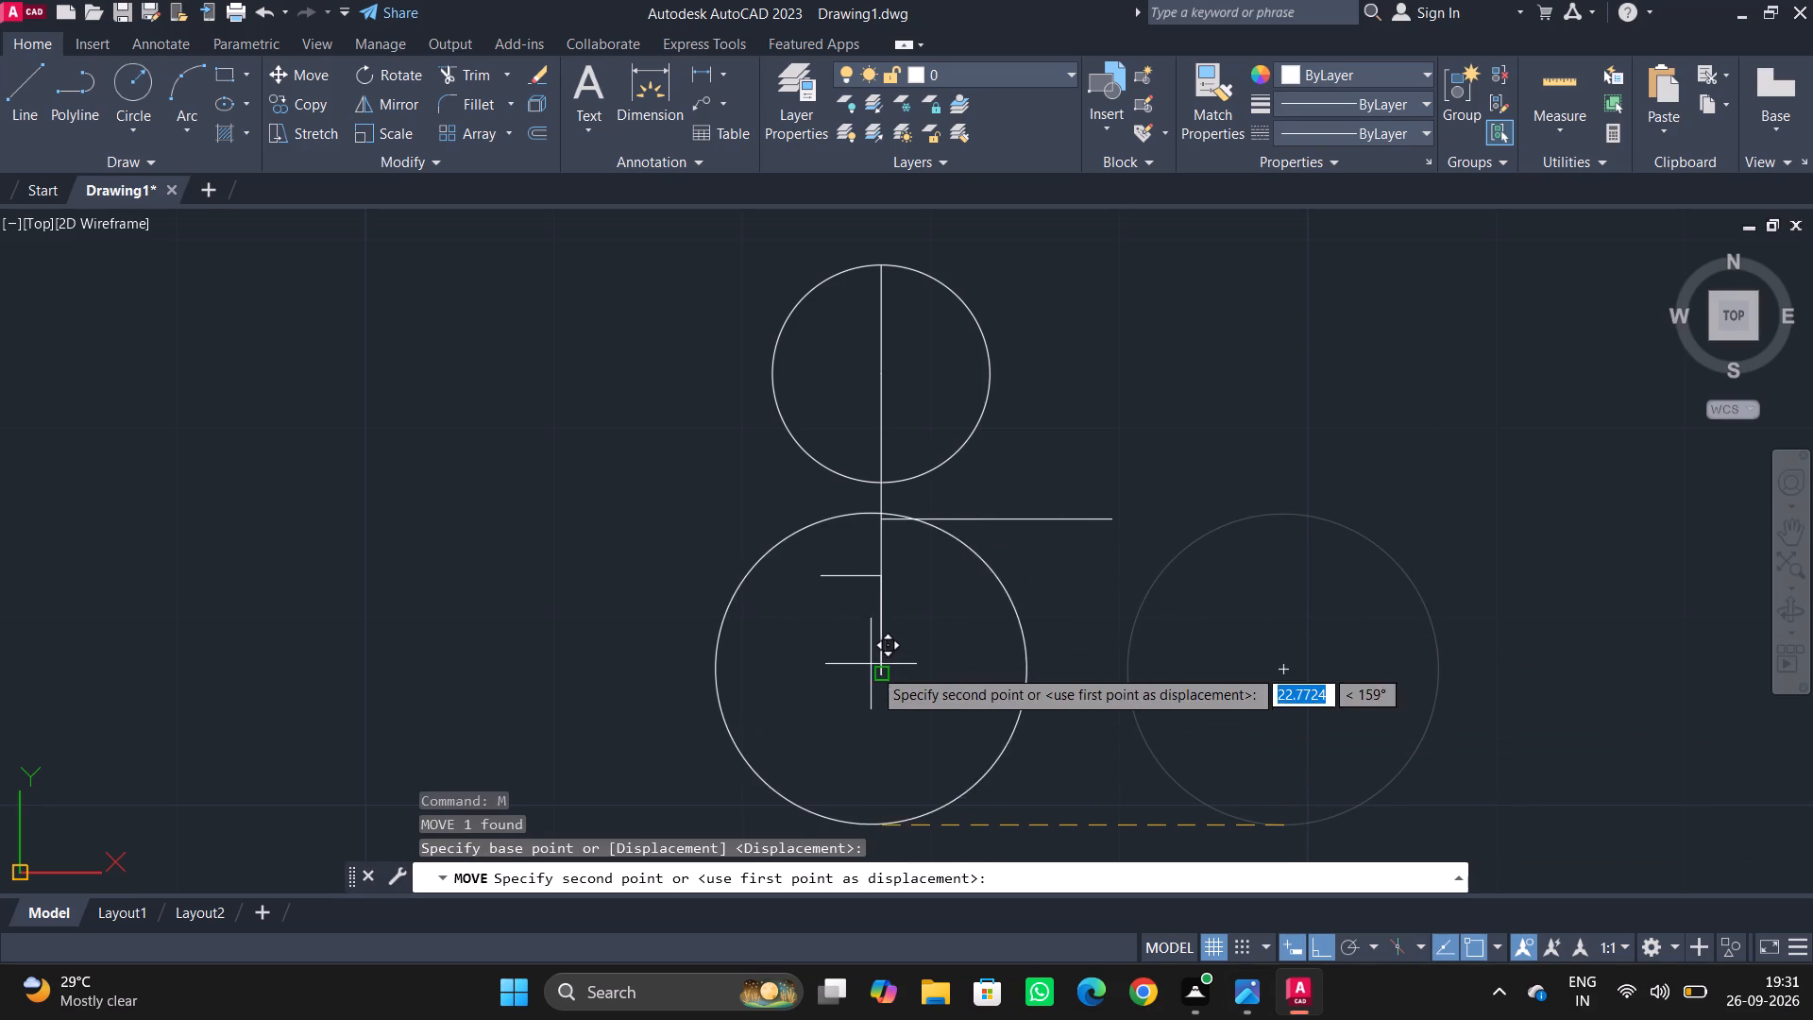
pyautogui.click(890, 674)
pyautogui.press('Escape')
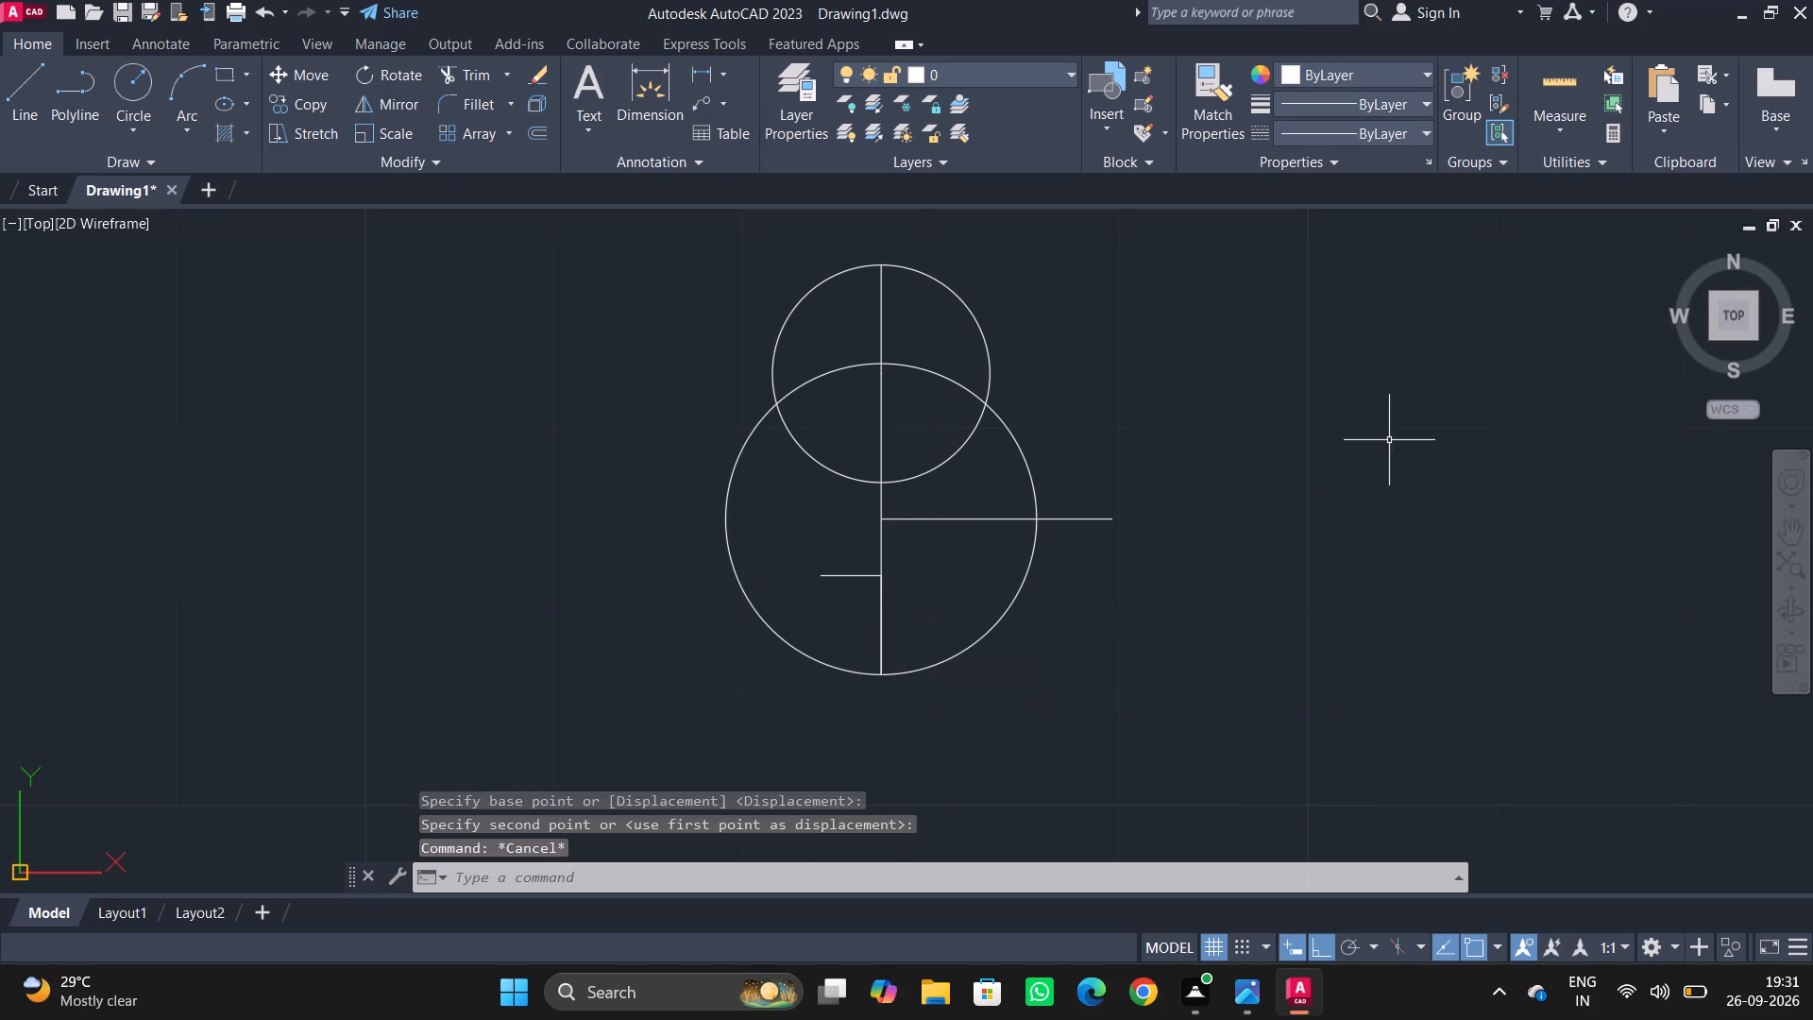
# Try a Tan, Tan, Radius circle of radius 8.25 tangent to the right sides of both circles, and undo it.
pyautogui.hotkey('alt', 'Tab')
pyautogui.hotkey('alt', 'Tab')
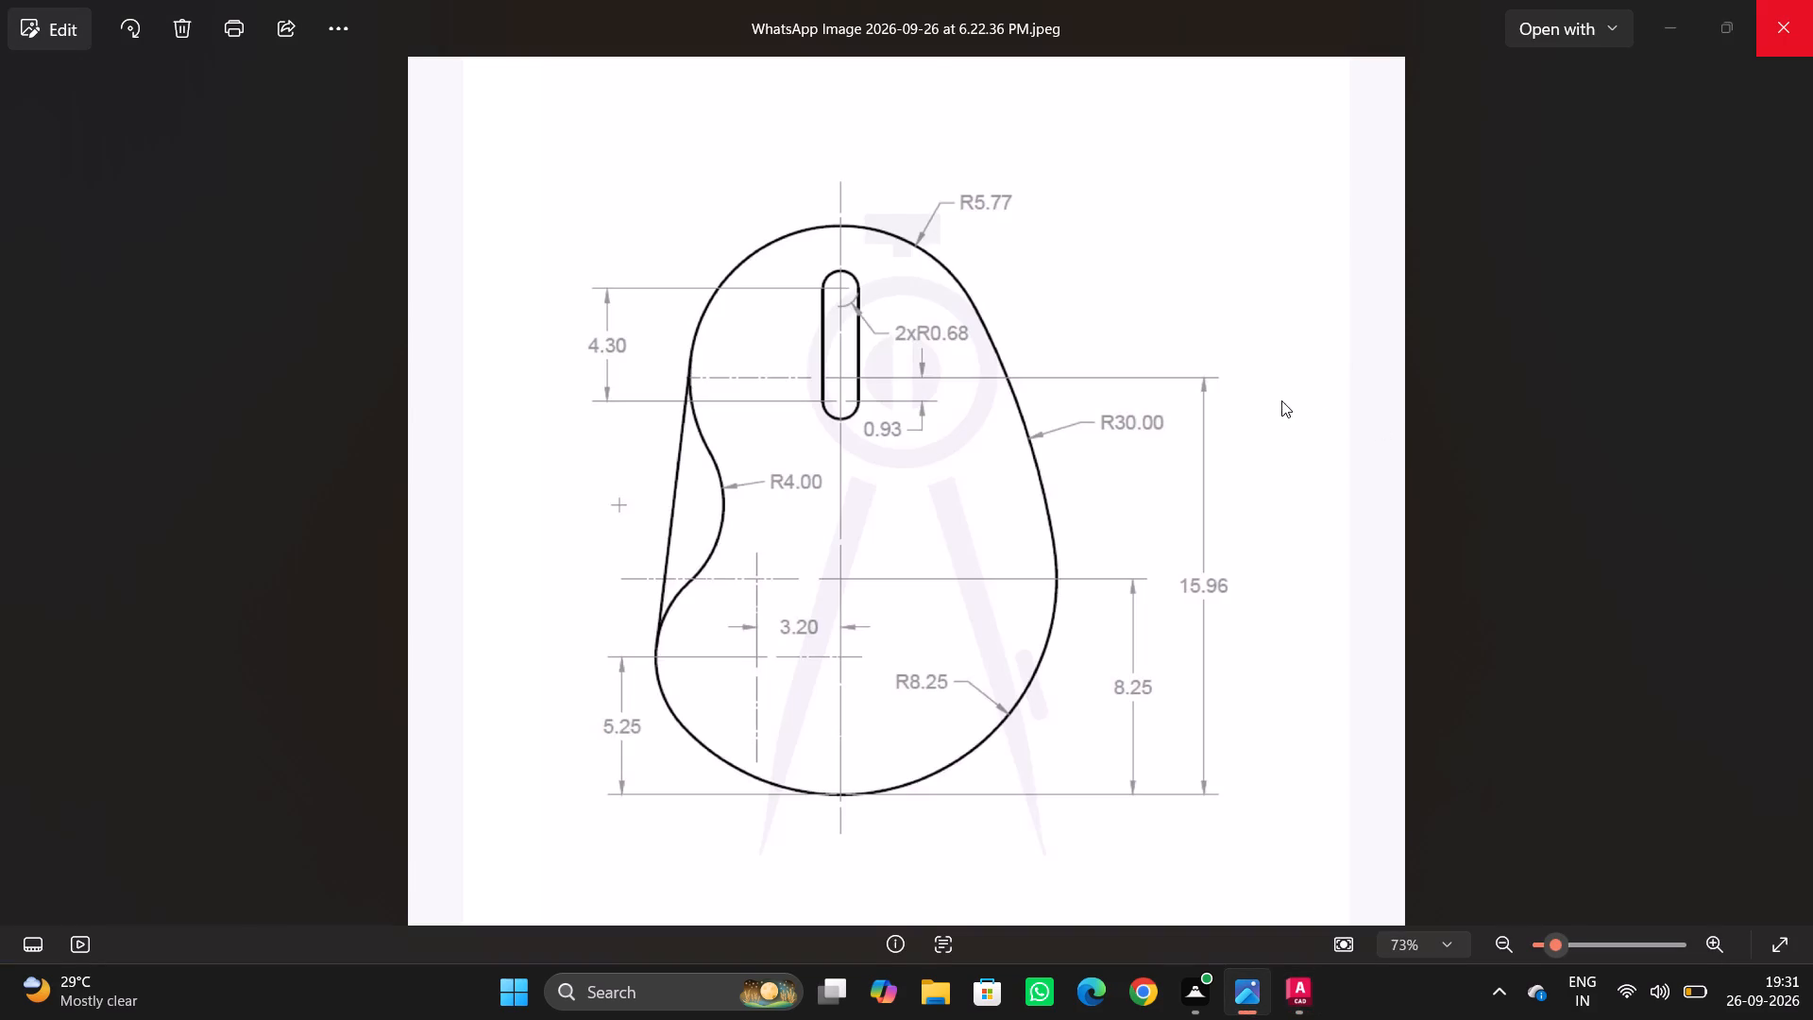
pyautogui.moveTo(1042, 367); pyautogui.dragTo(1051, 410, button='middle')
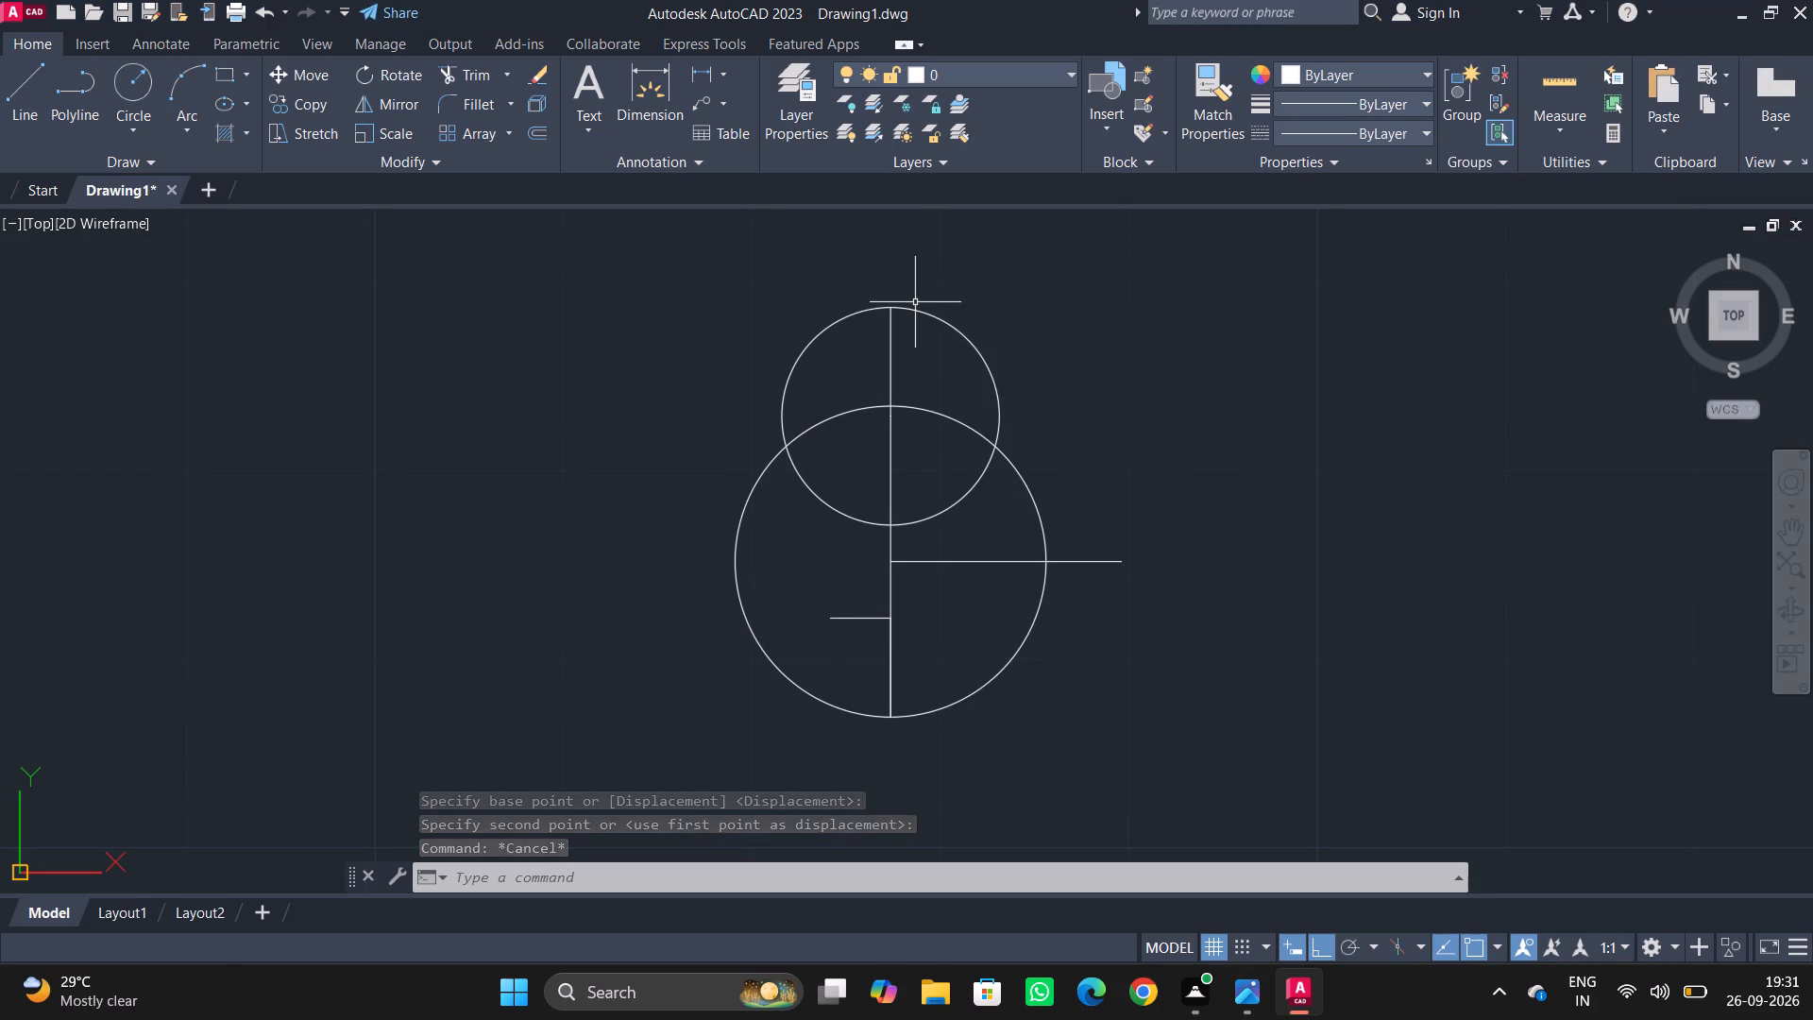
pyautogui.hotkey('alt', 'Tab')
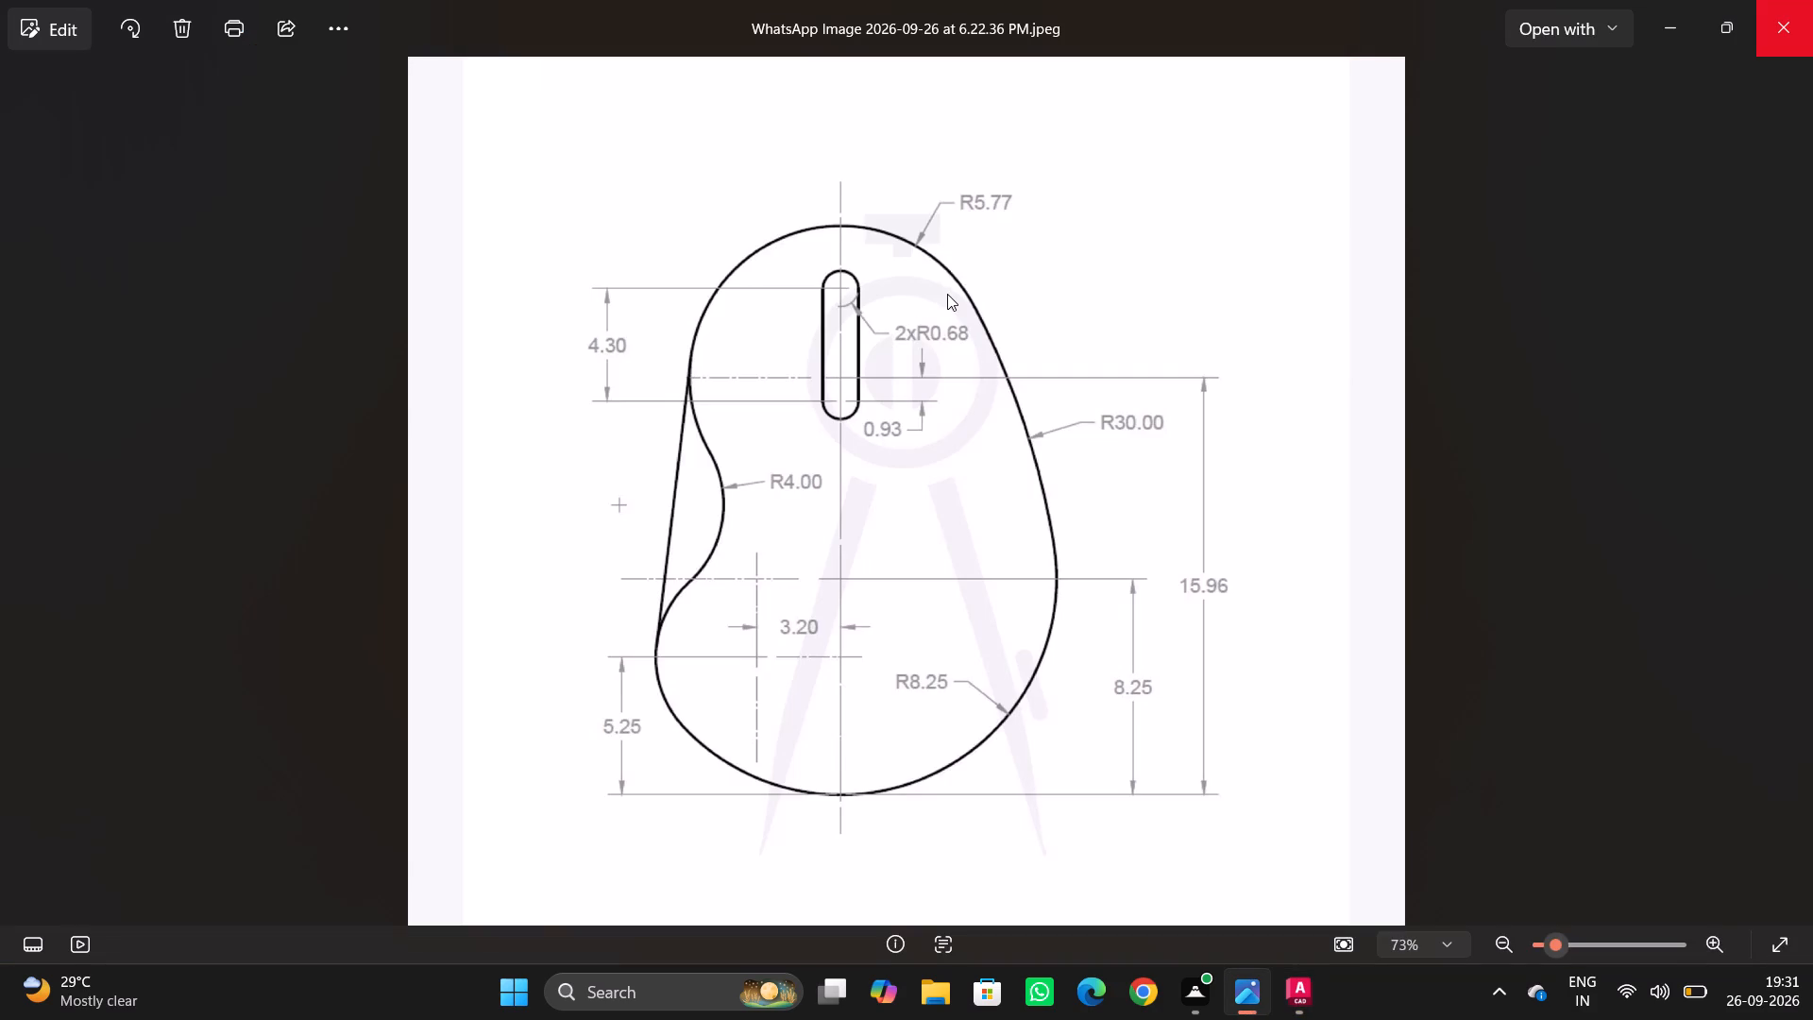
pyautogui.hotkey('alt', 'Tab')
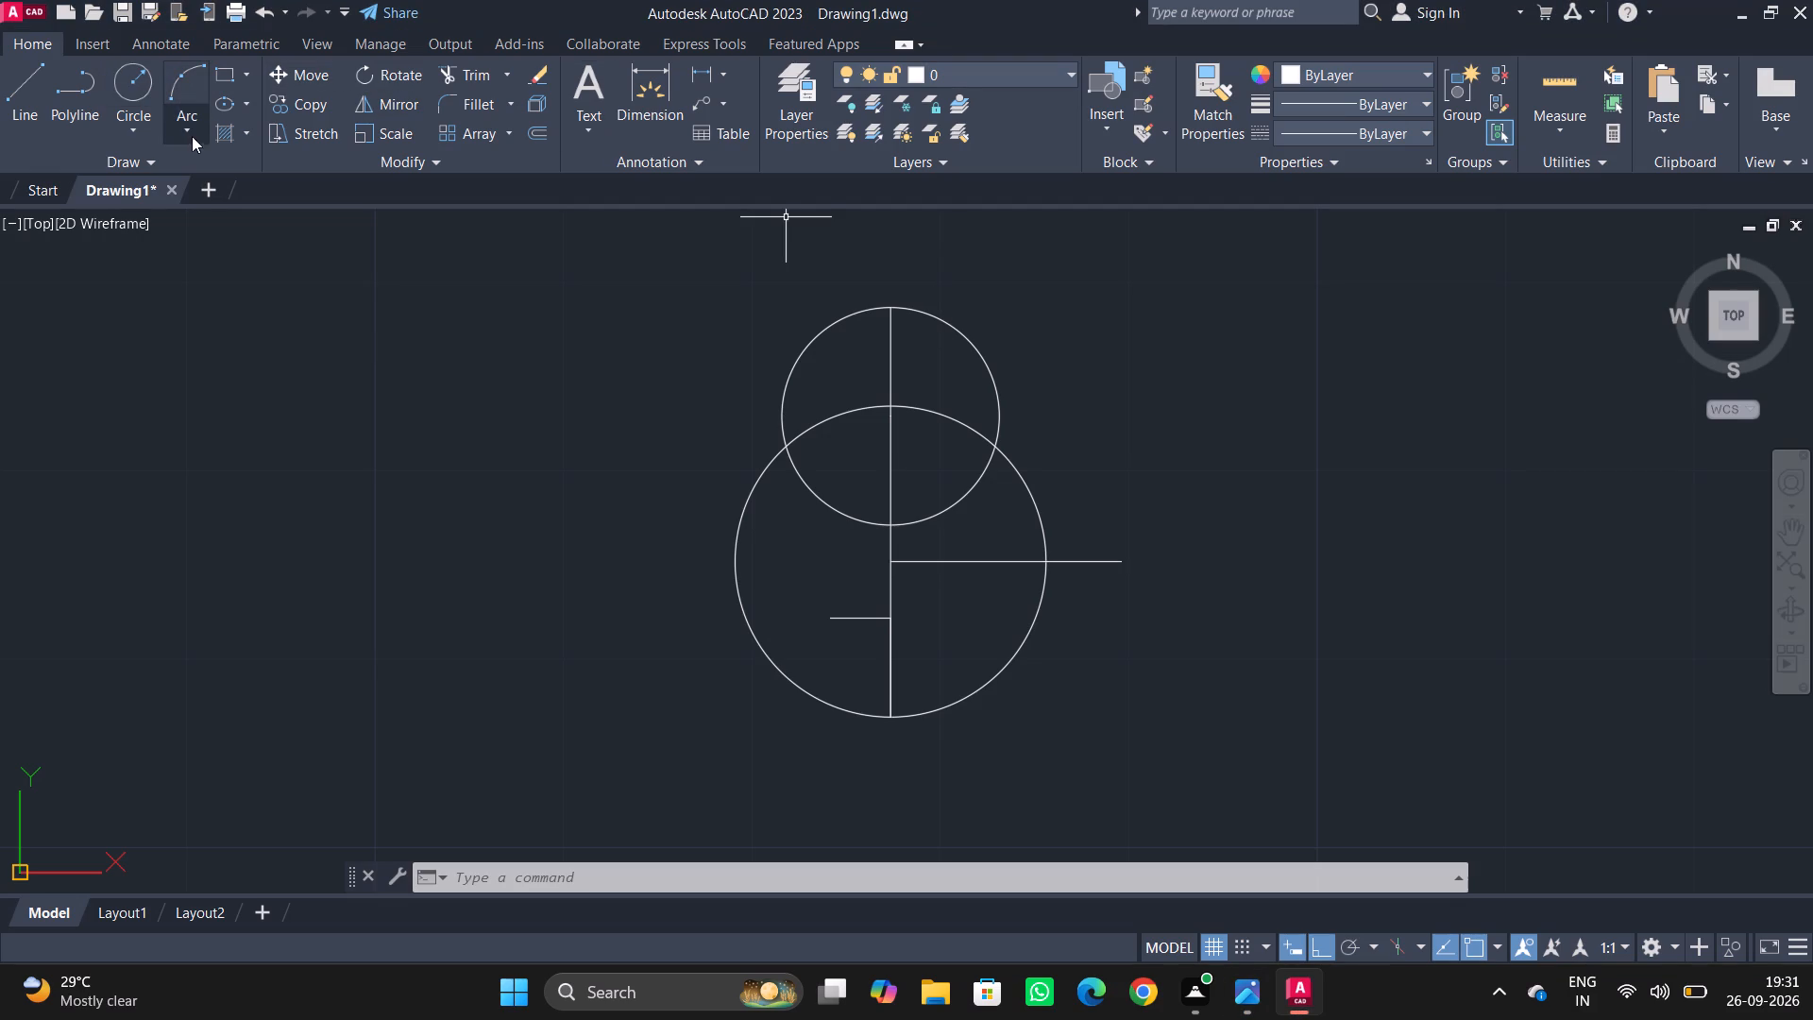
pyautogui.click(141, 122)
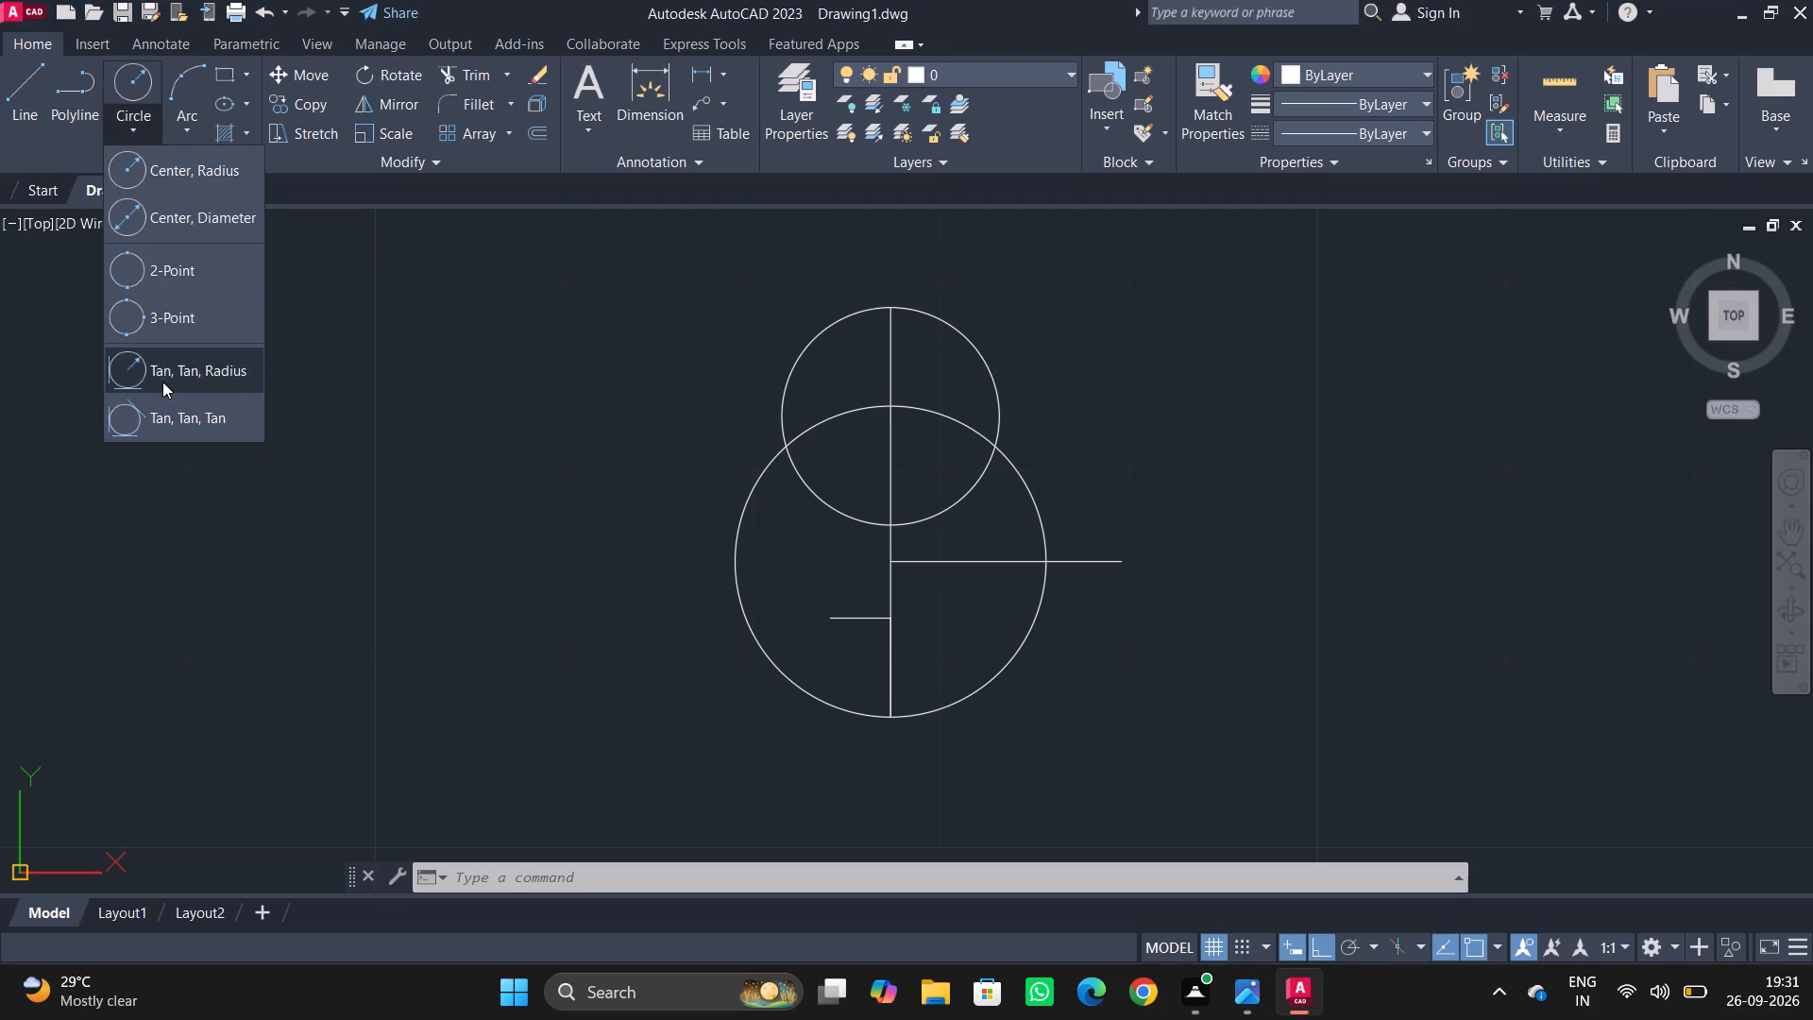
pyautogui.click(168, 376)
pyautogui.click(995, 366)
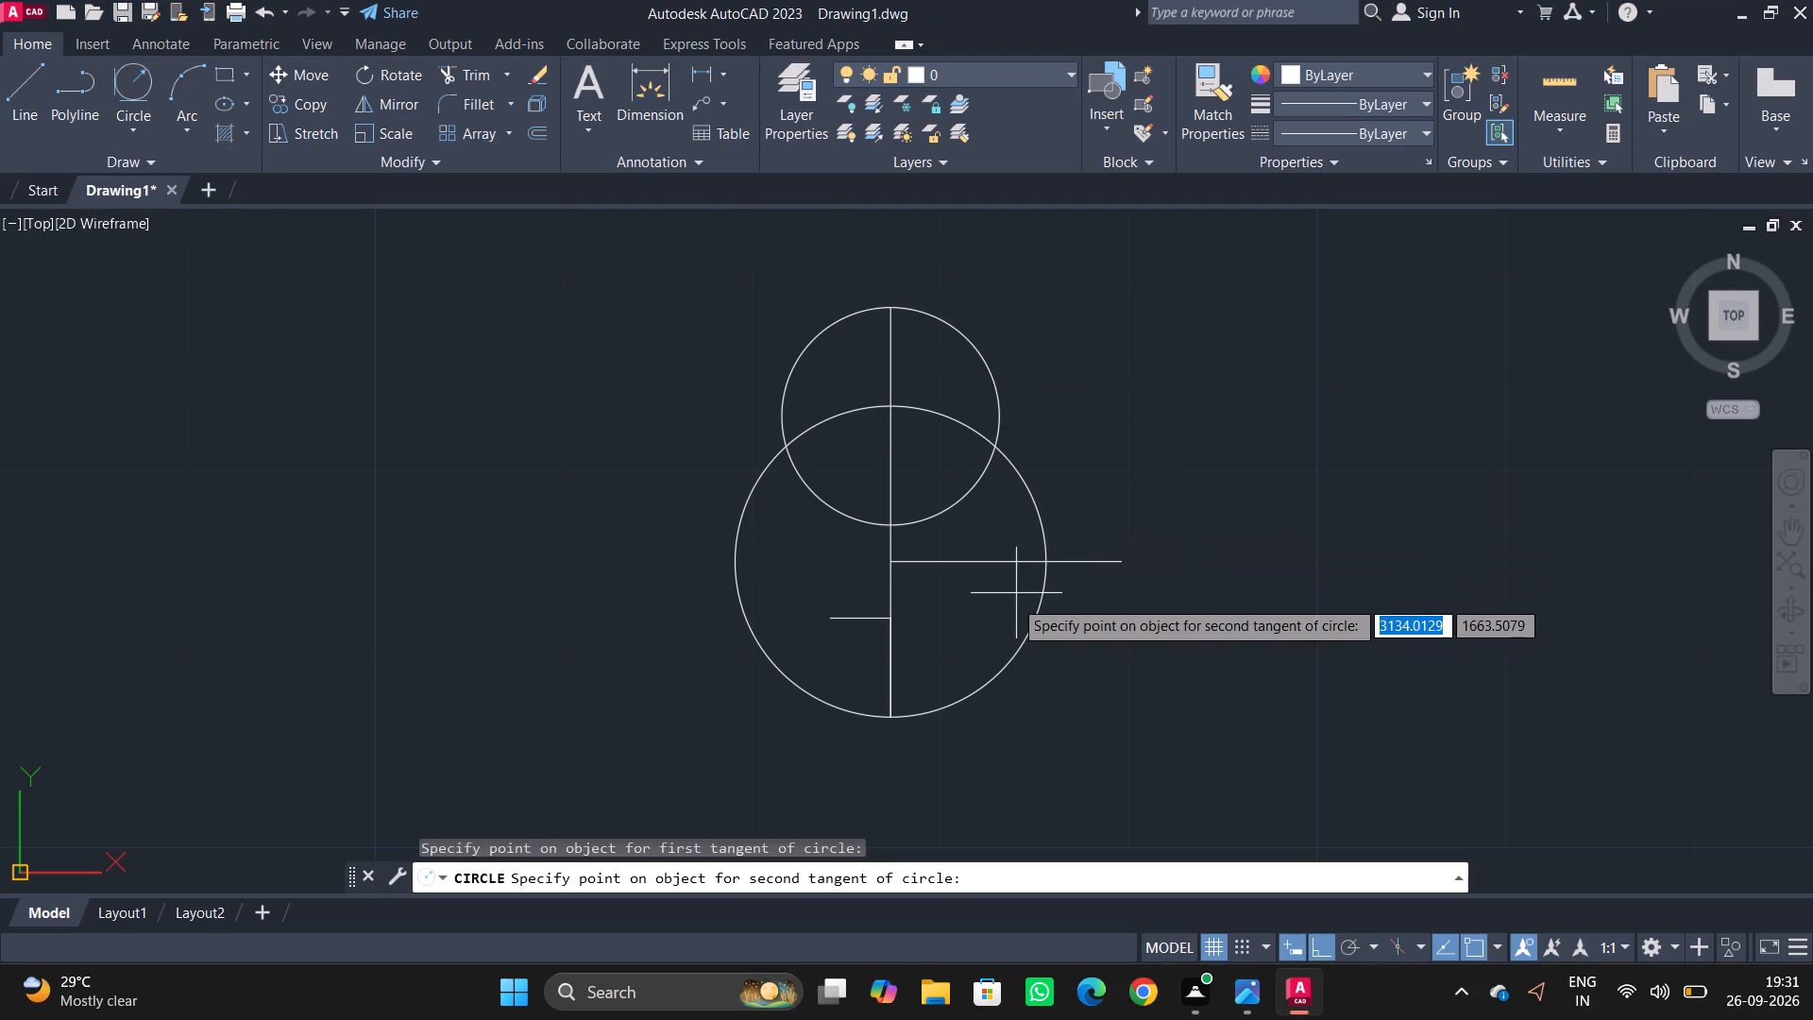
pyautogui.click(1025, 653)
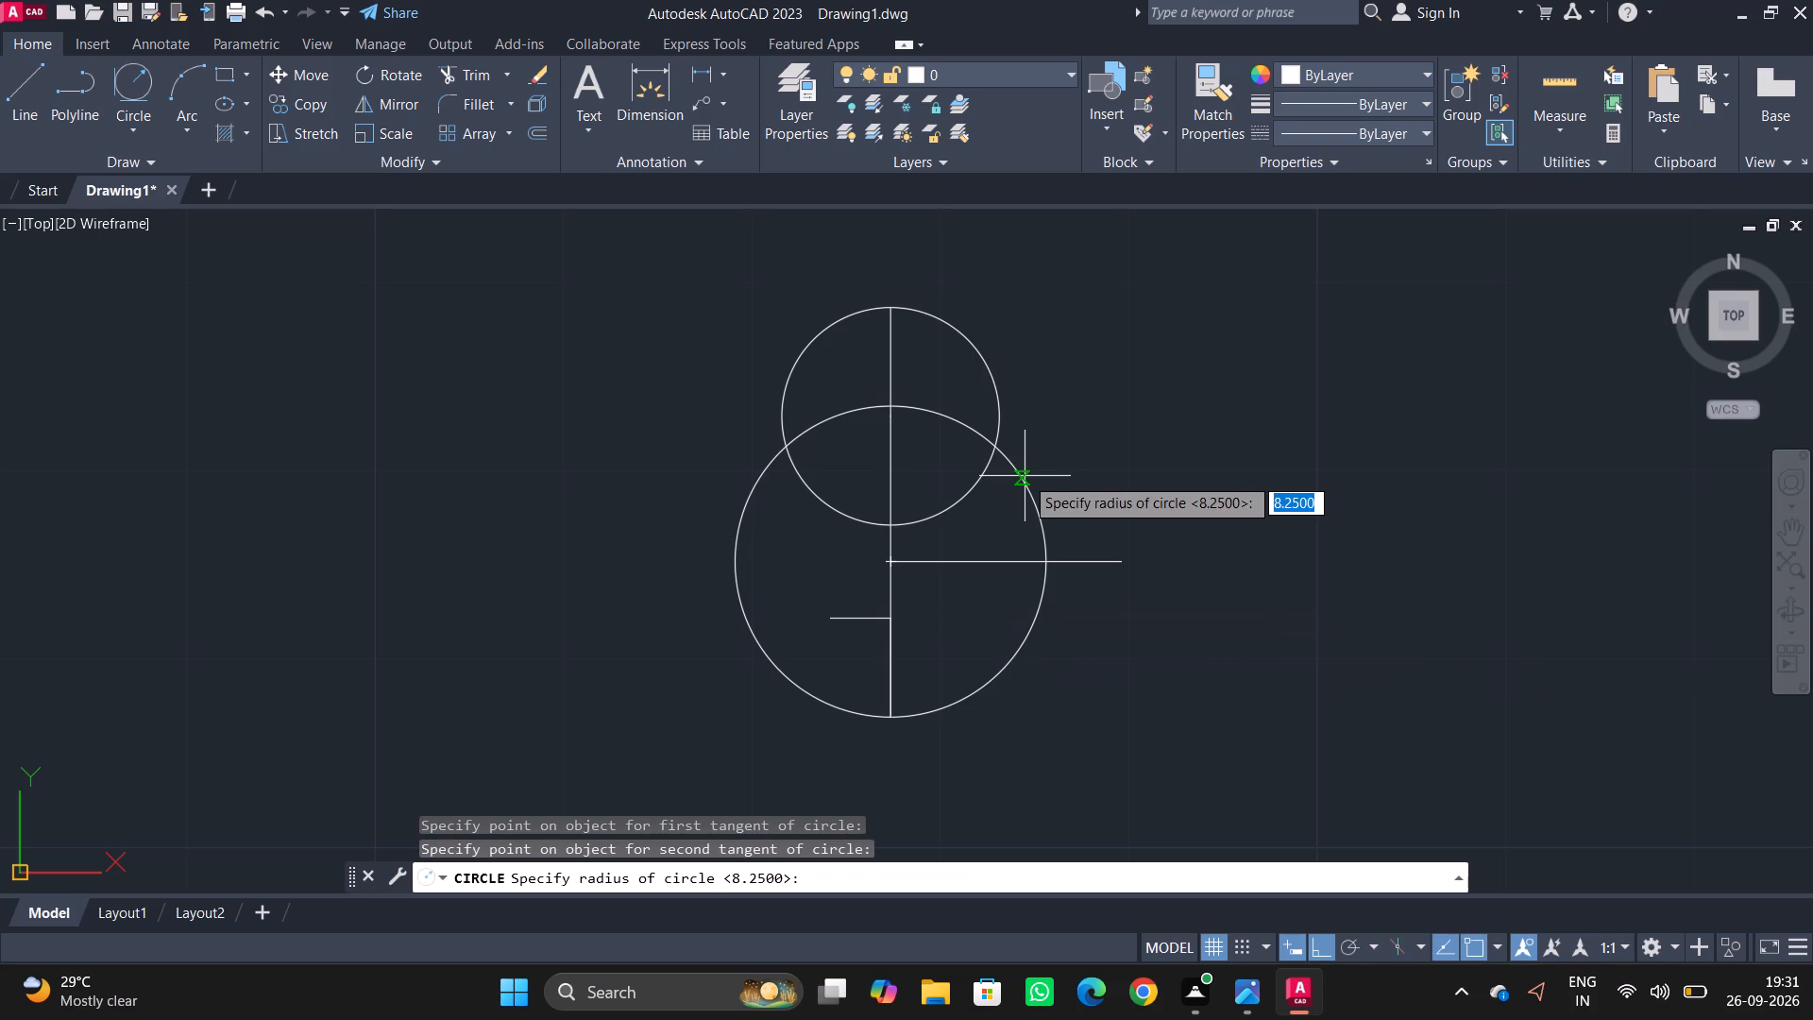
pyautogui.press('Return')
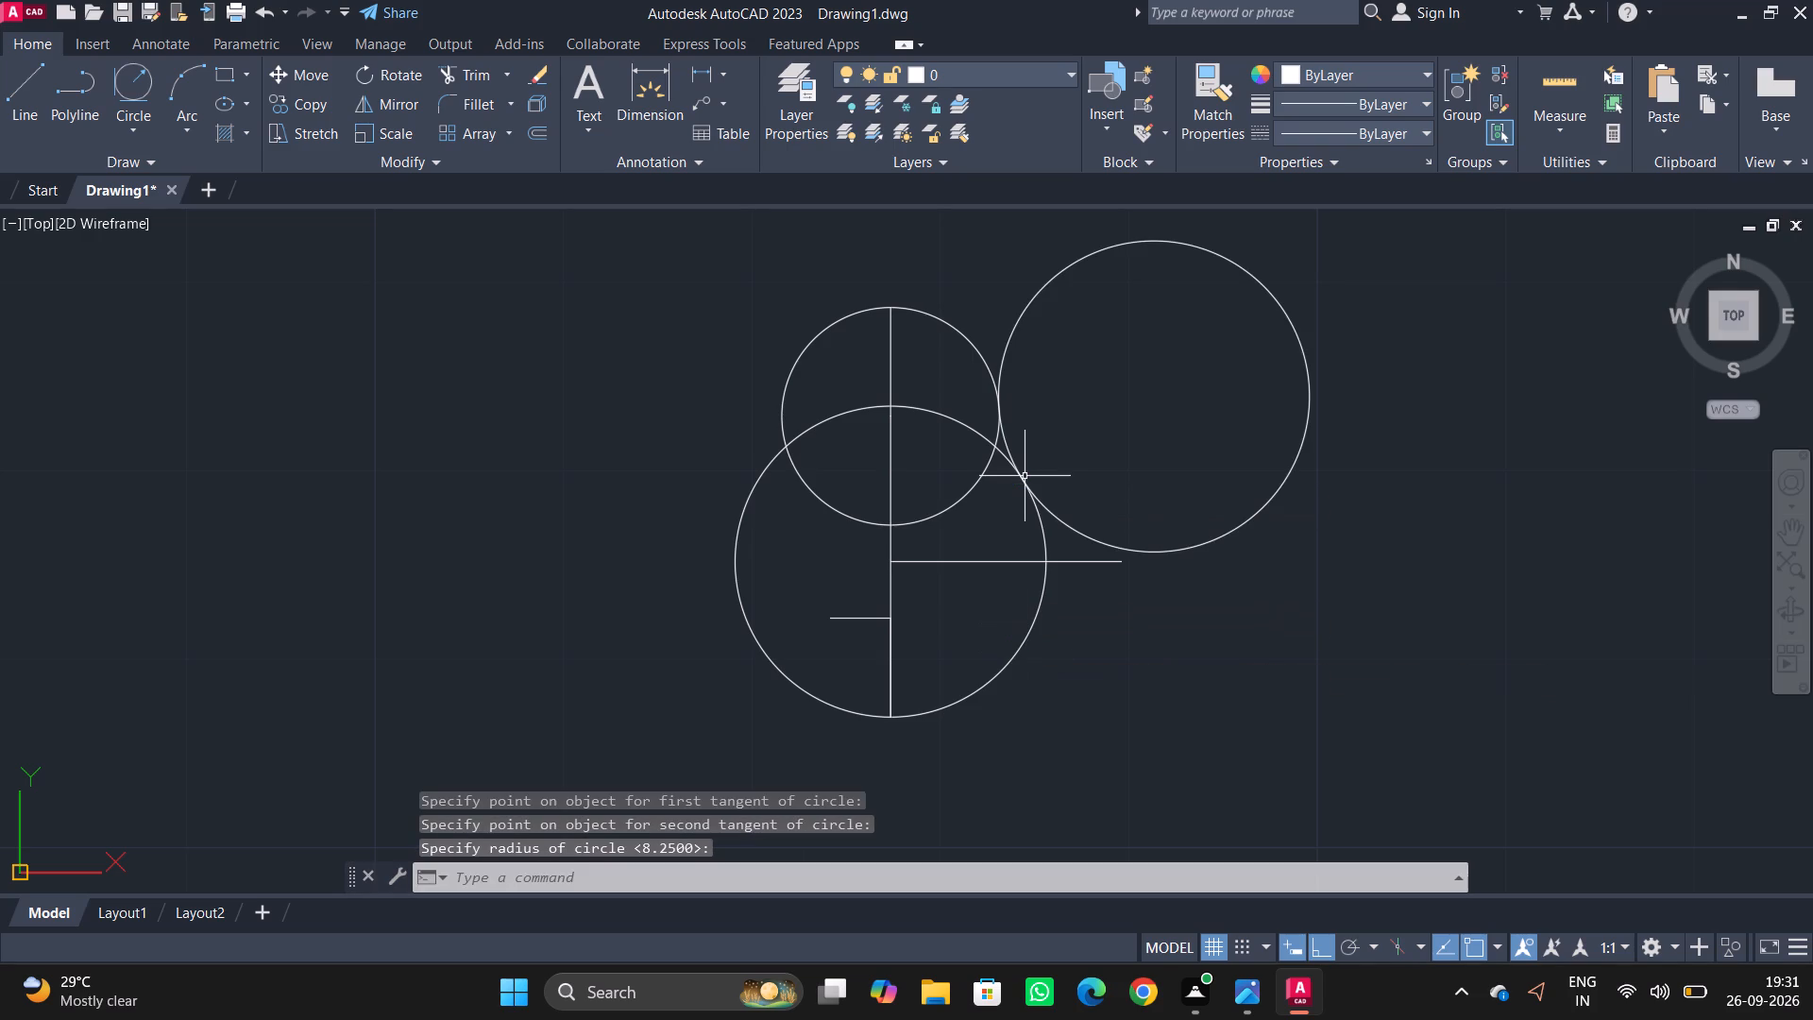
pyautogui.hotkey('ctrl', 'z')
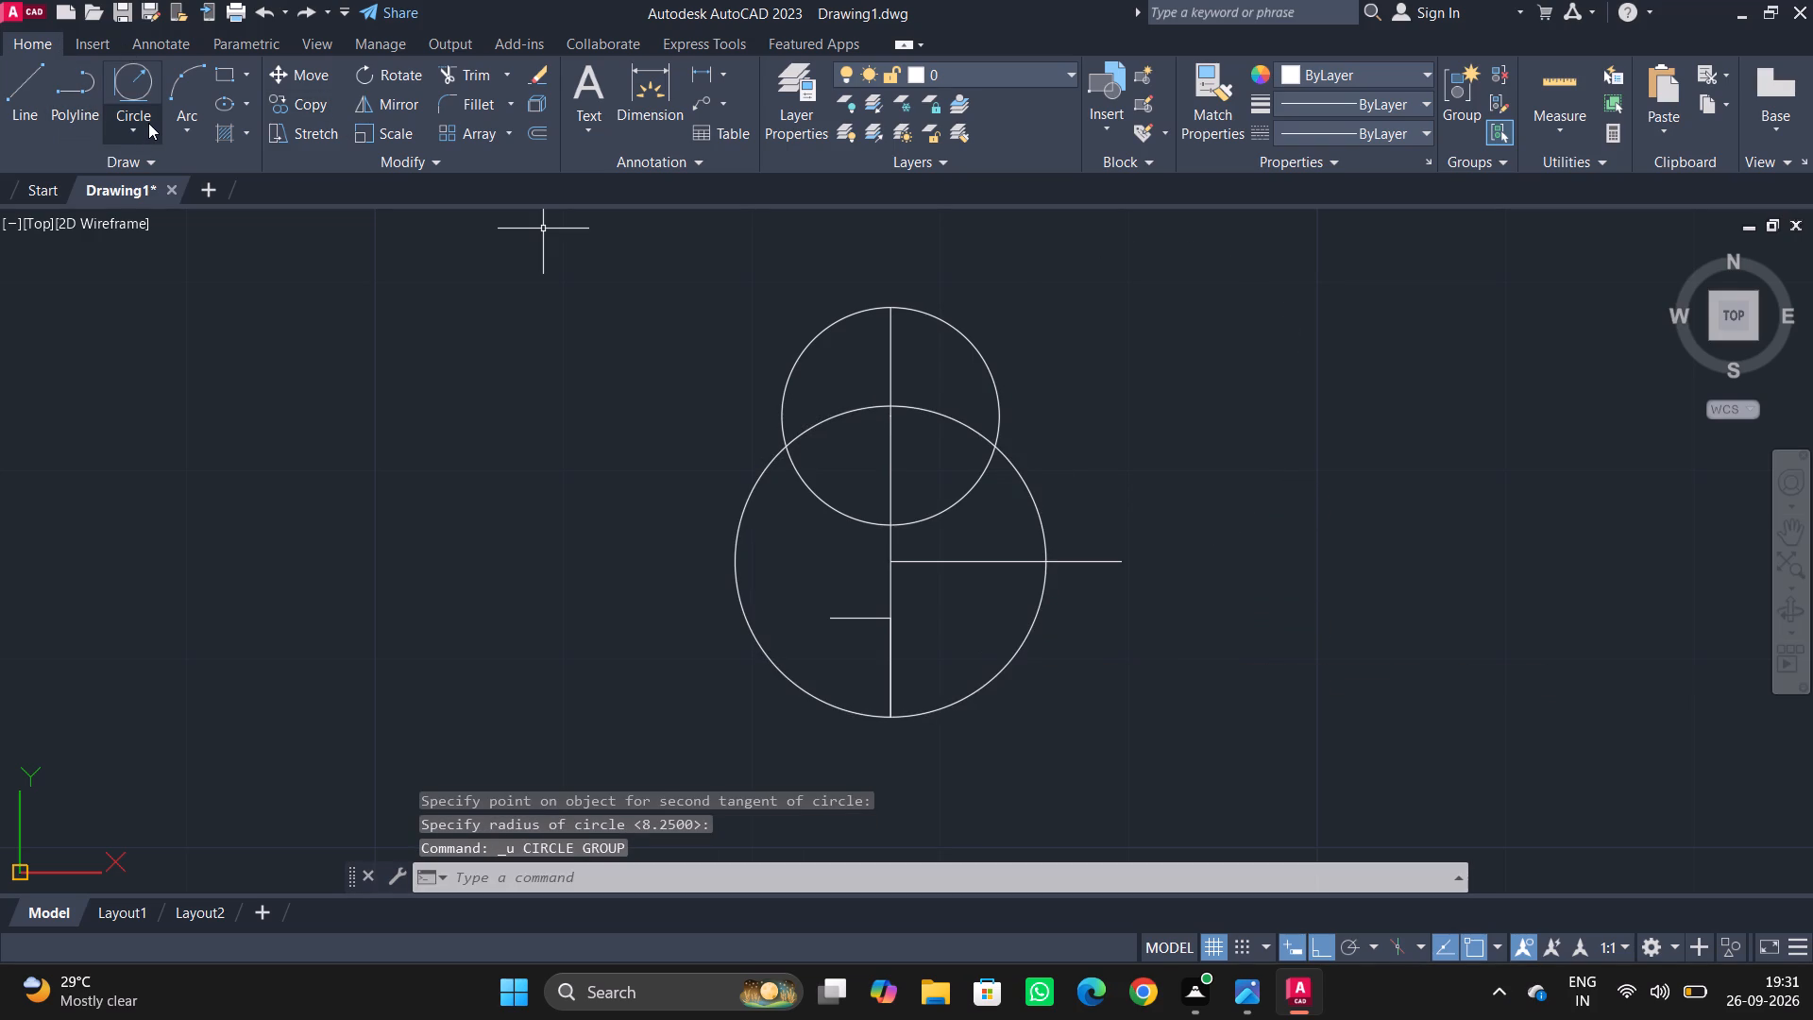
# Following the reference image, draw a Tan, Tan, Radius circle of radius 30 tangent to the right sides of both circles.
pyautogui.click(148, 123)
pyautogui.hotkey('alt', 'Tab')
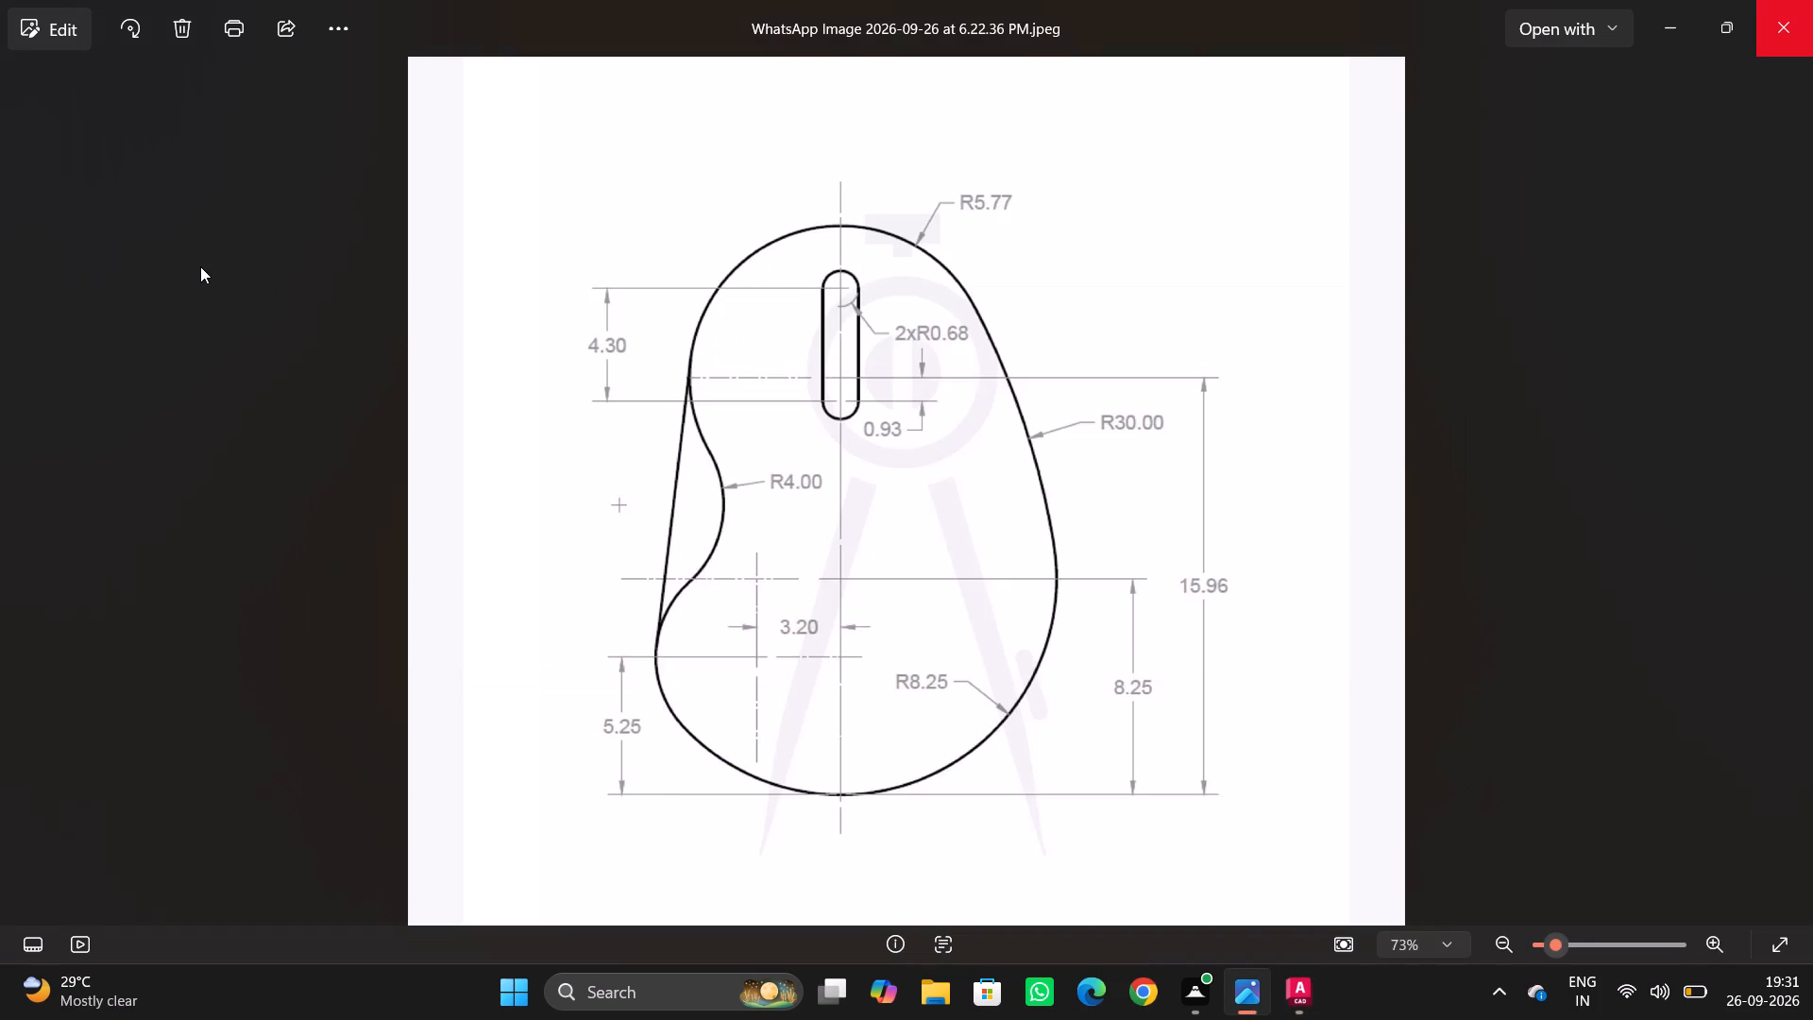
pyautogui.hotkey('alt', 'Tab')
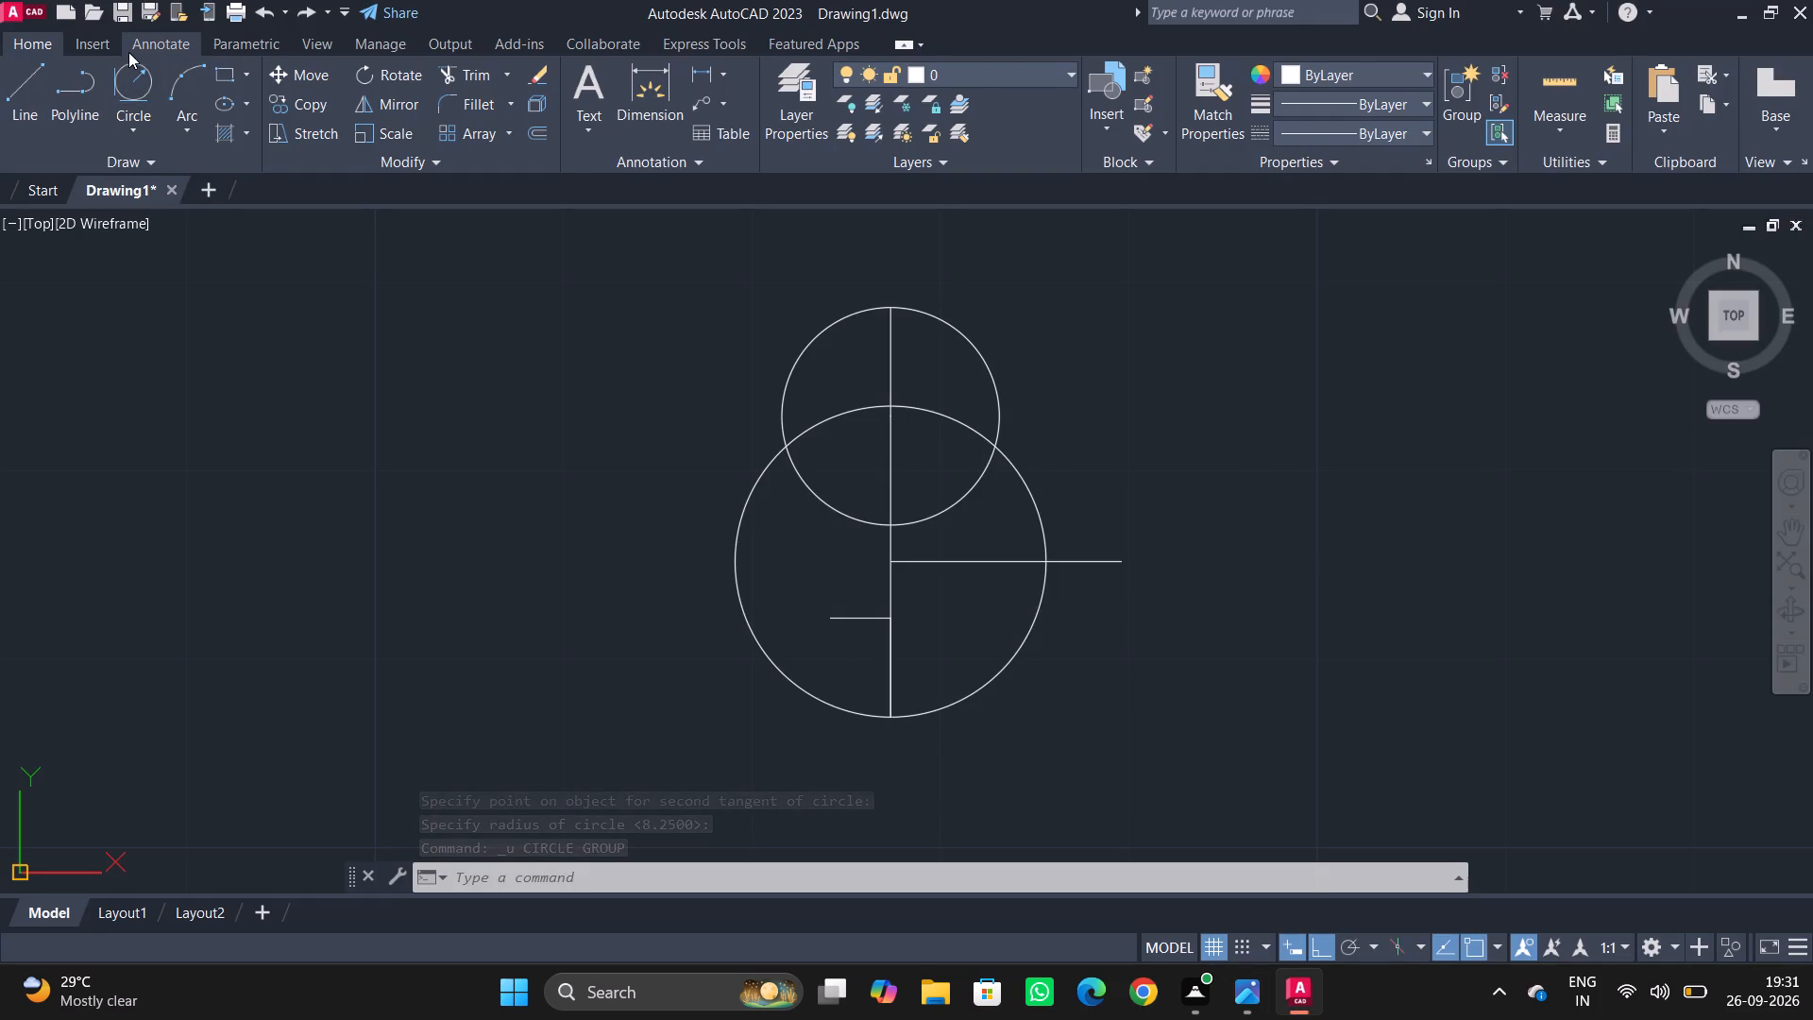
pyautogui.click(128, 52)
pyautogui.click(96, 43)
pyautogui.click(44, 44)
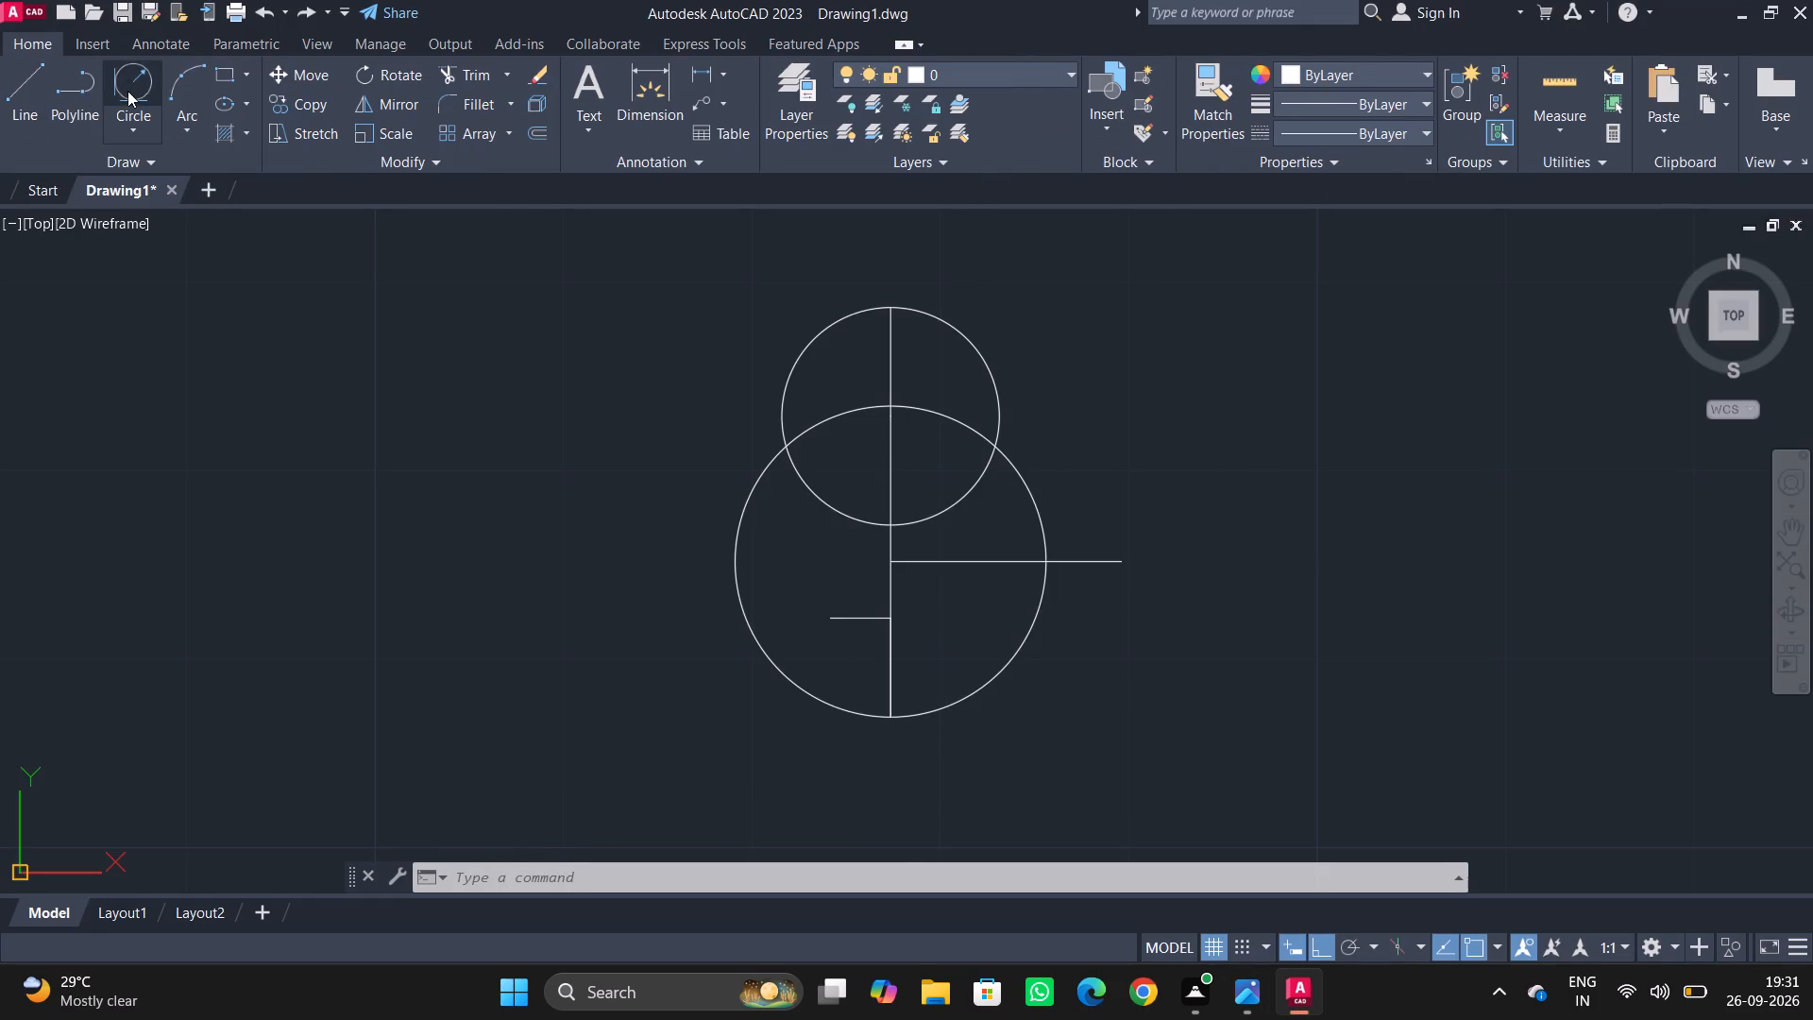
pyautogui.click(127, 75)
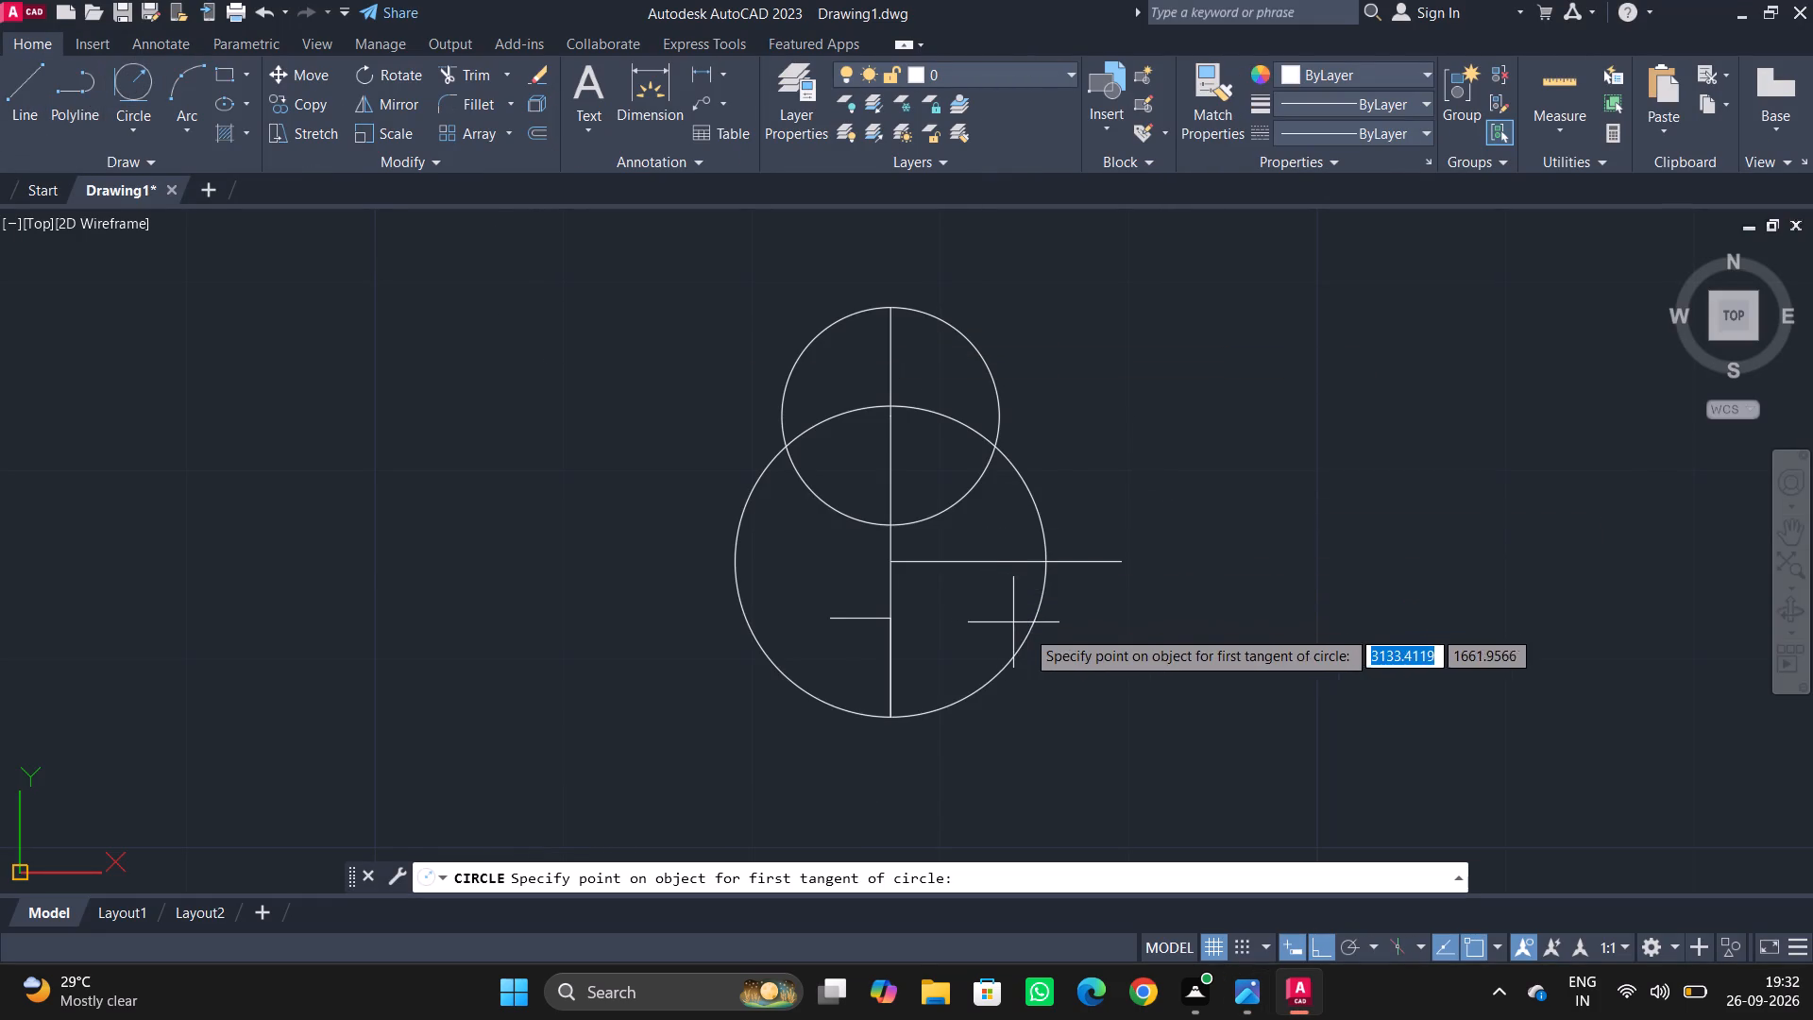
pyautogui.click(1028, 634)
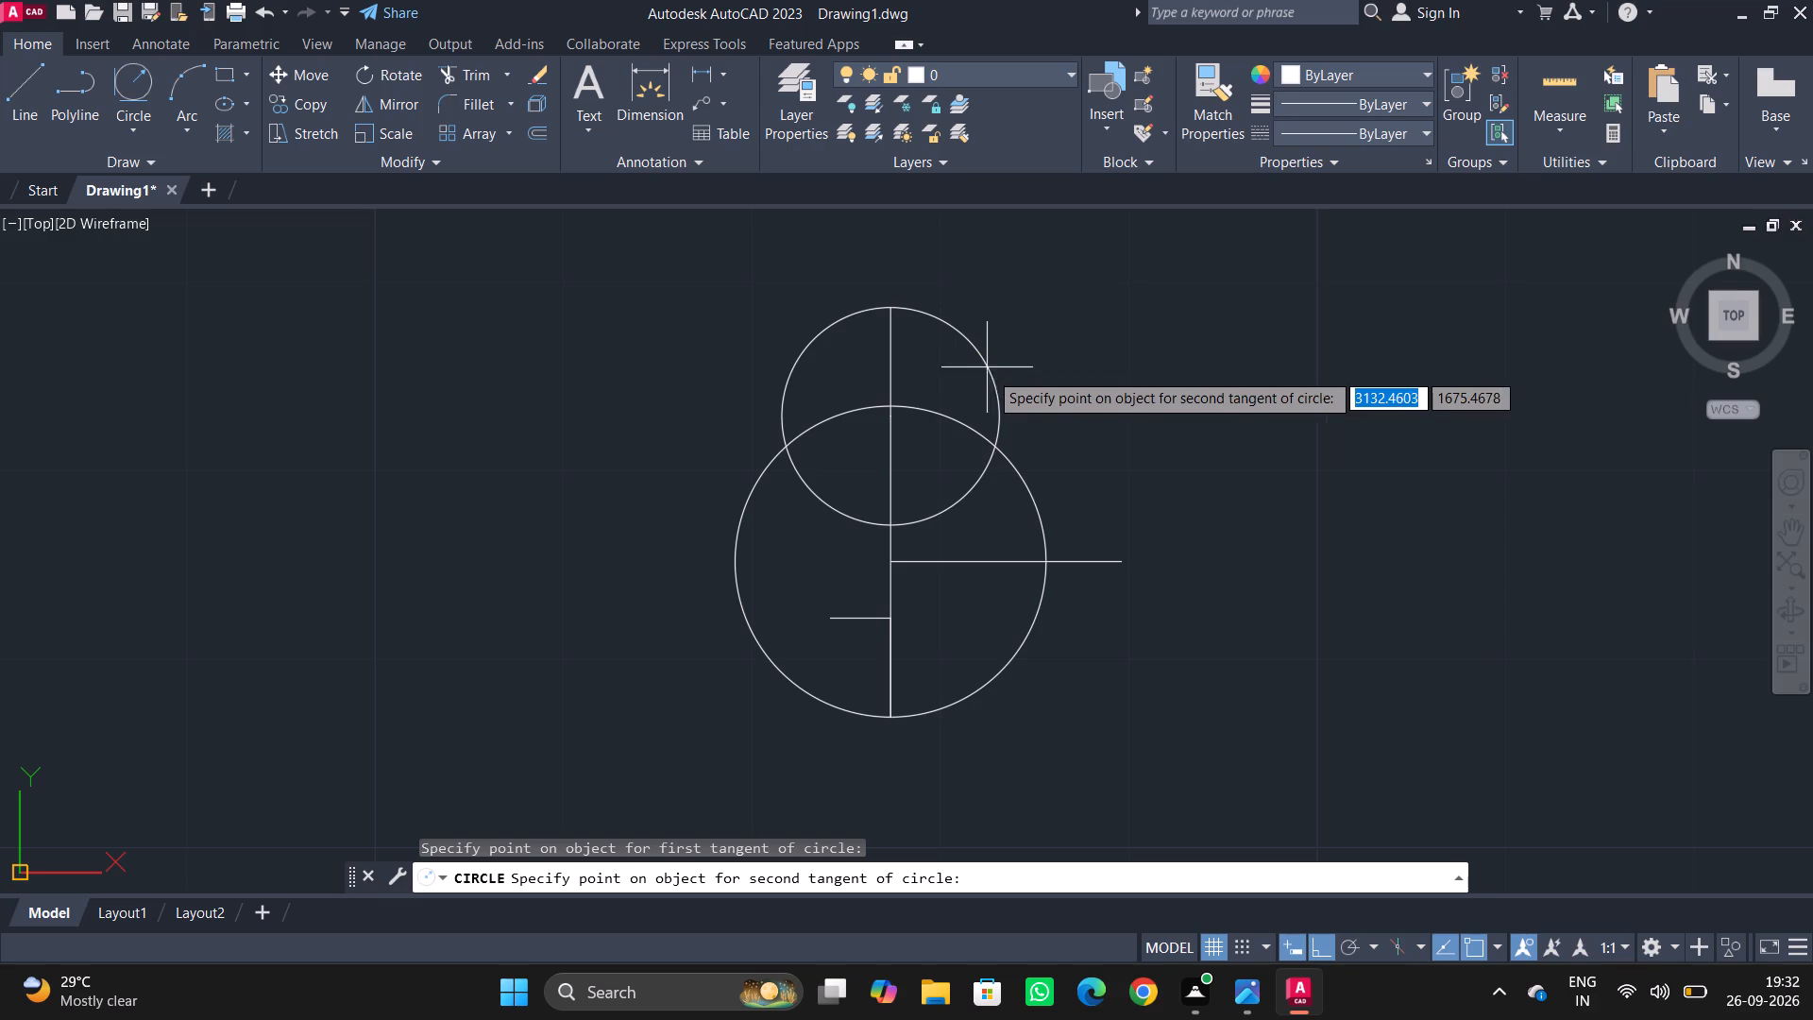
pyautogui.hotkey('alt', 'Tab')
pyautogui.hotkey('alt', 'Tab')
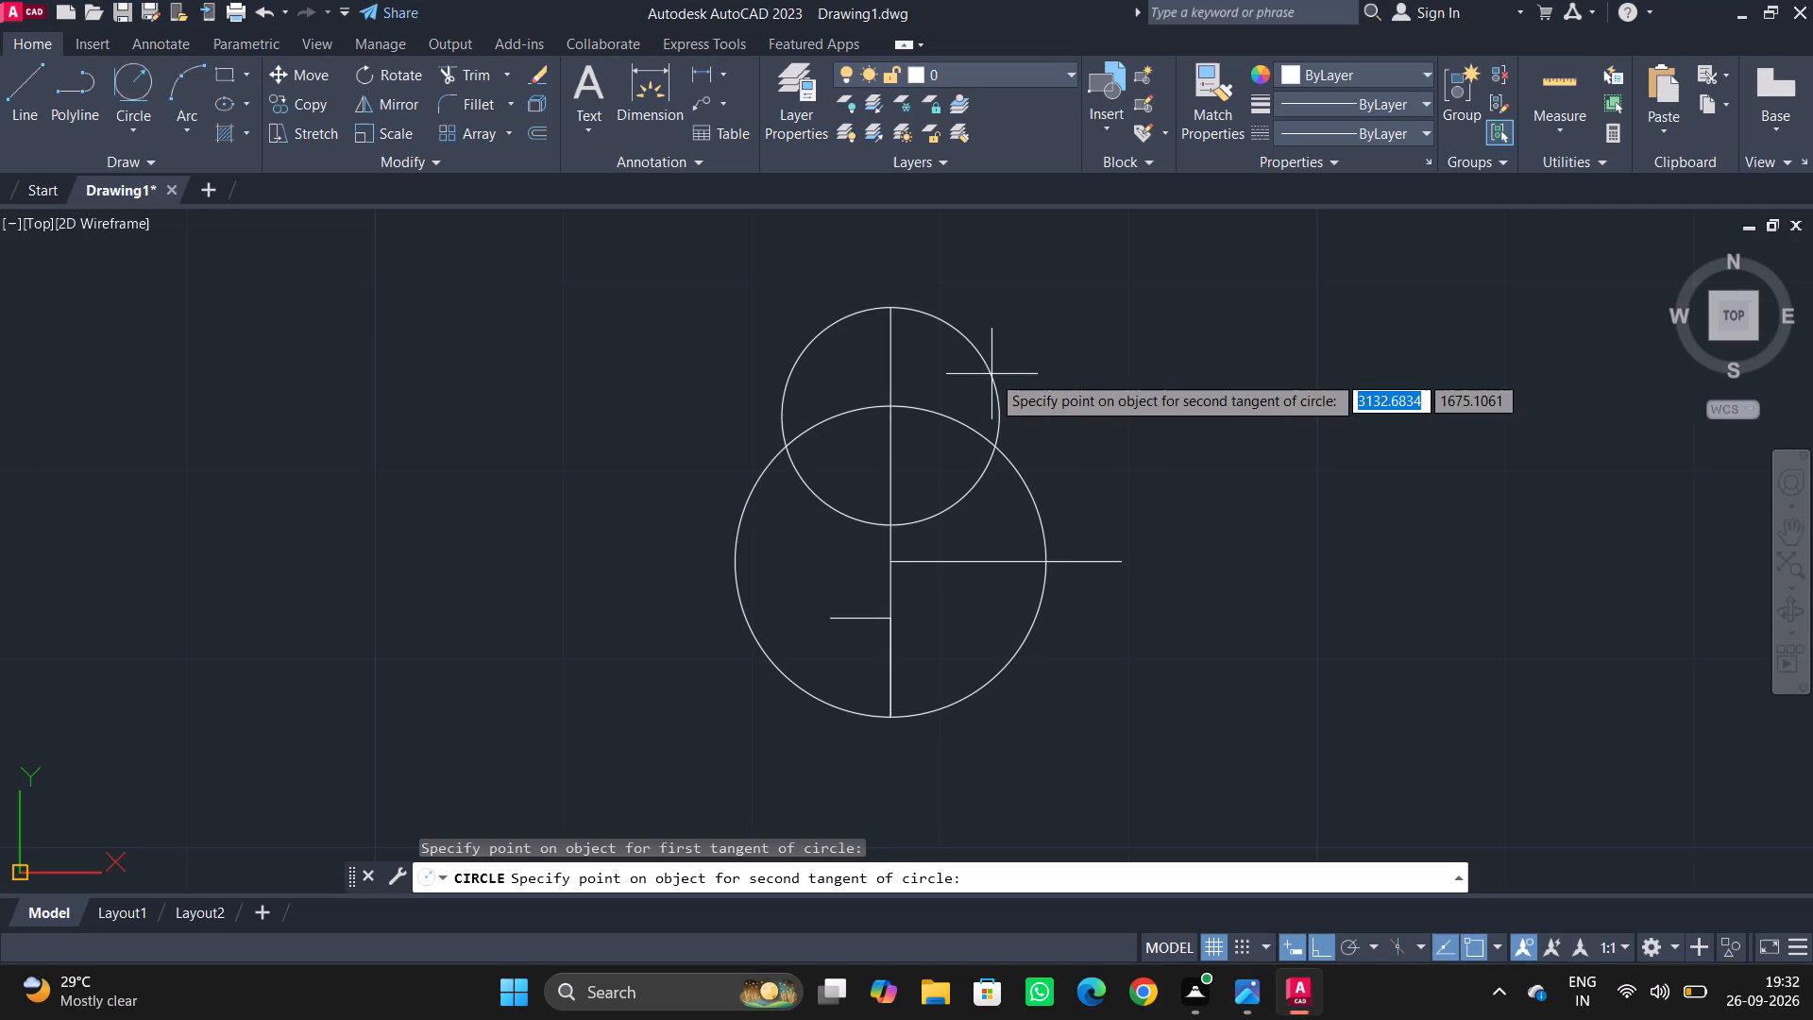
pyautogui.click(991, 374)
pyautogui.write('30')
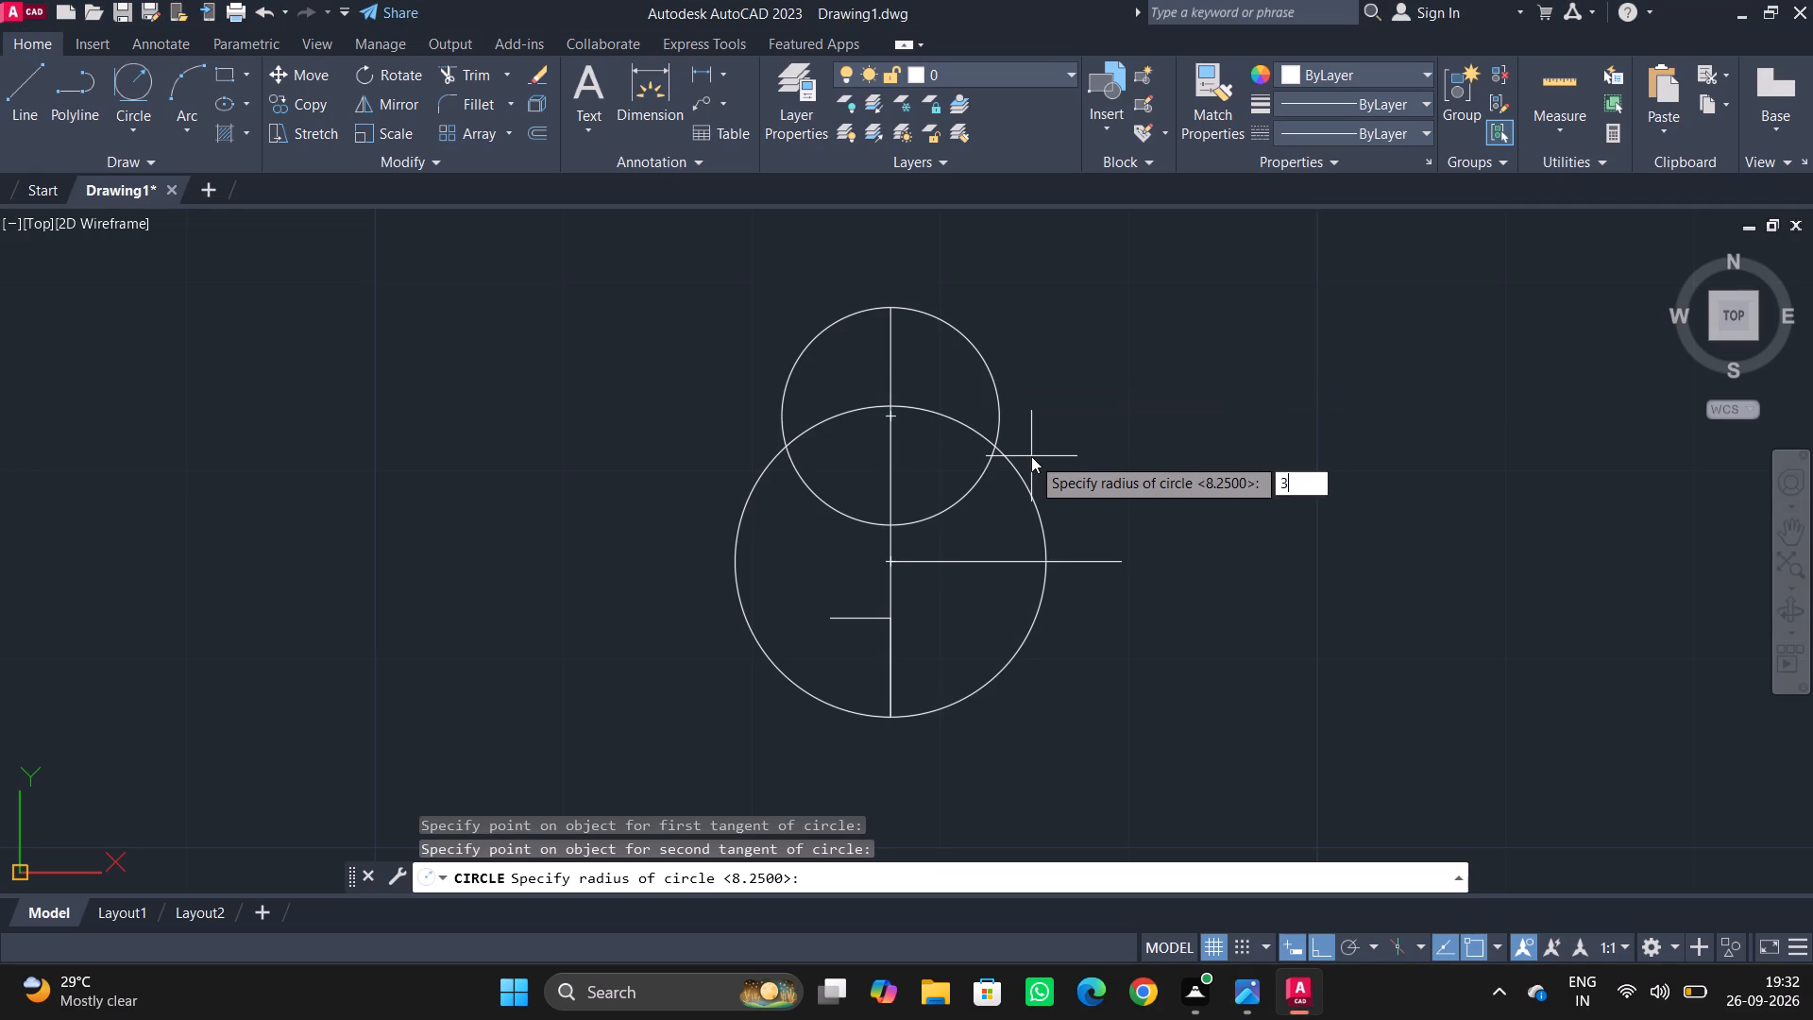
pyautogui.press('Return')
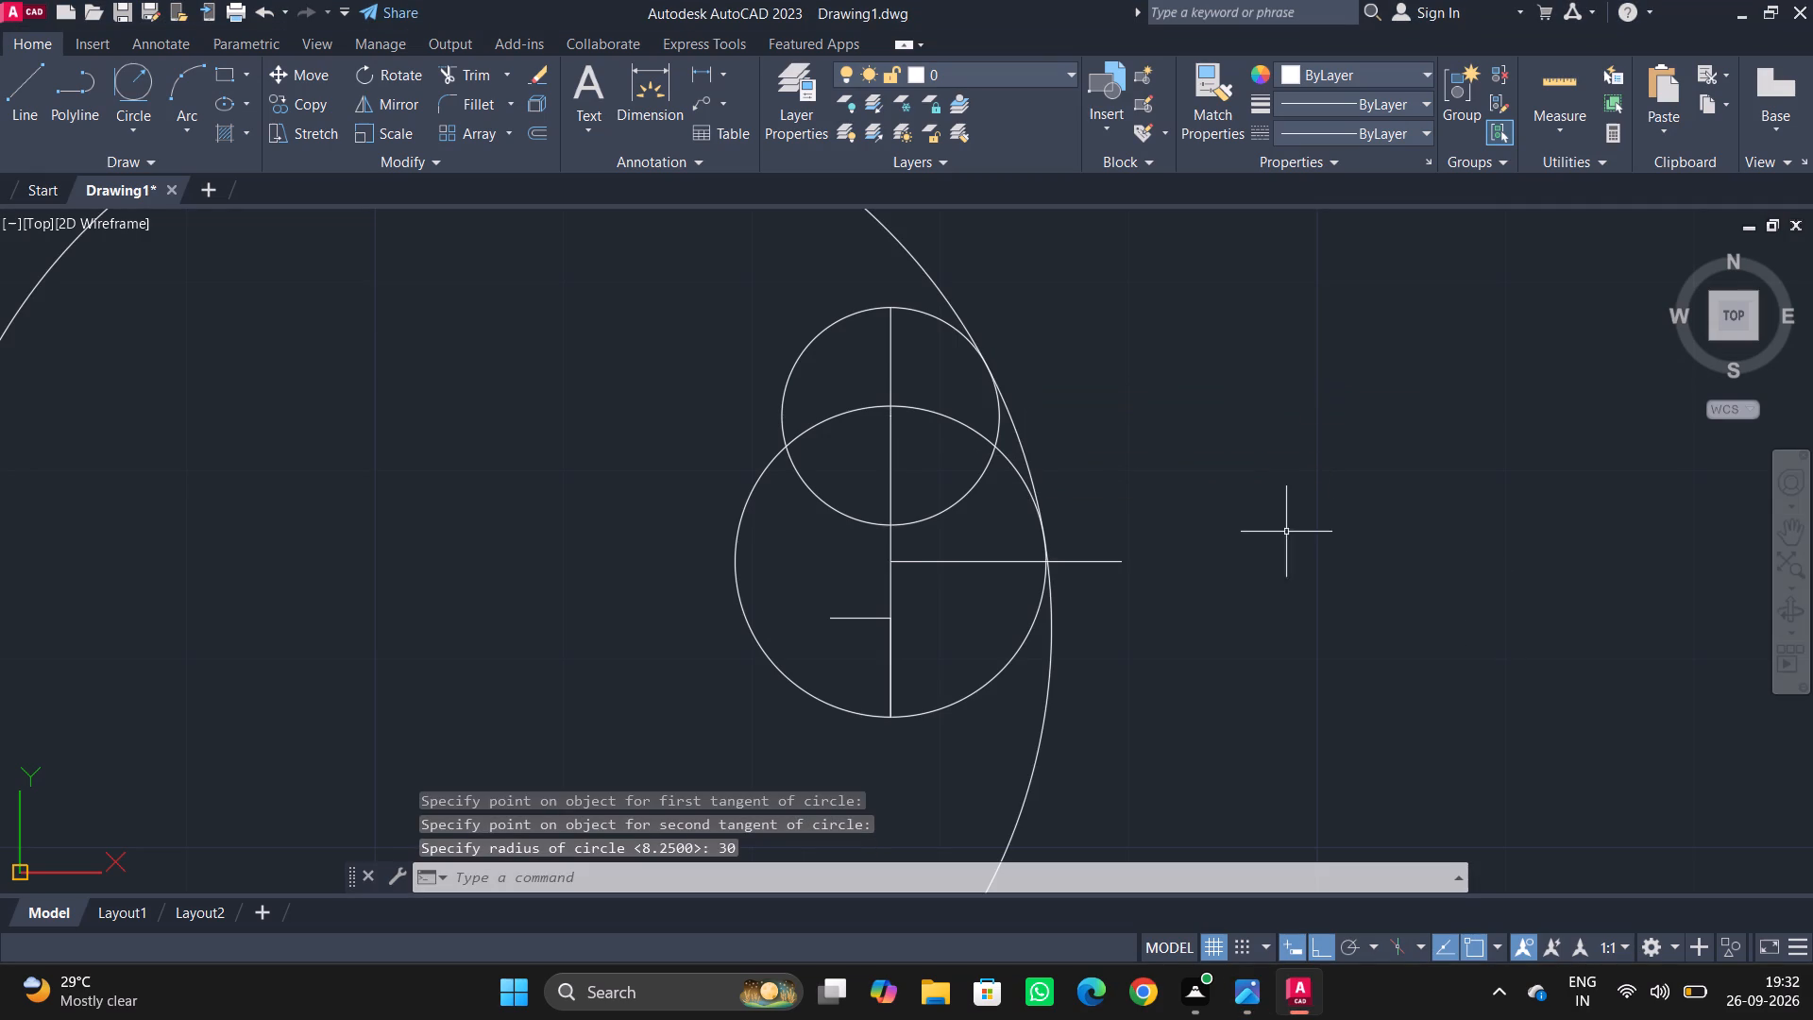
# Trim the R30 circle to the short arc joining the right sides of the two circles, including its stub above the horizontal line.
pyautogui.write('TR')
pyautogui.press('space')
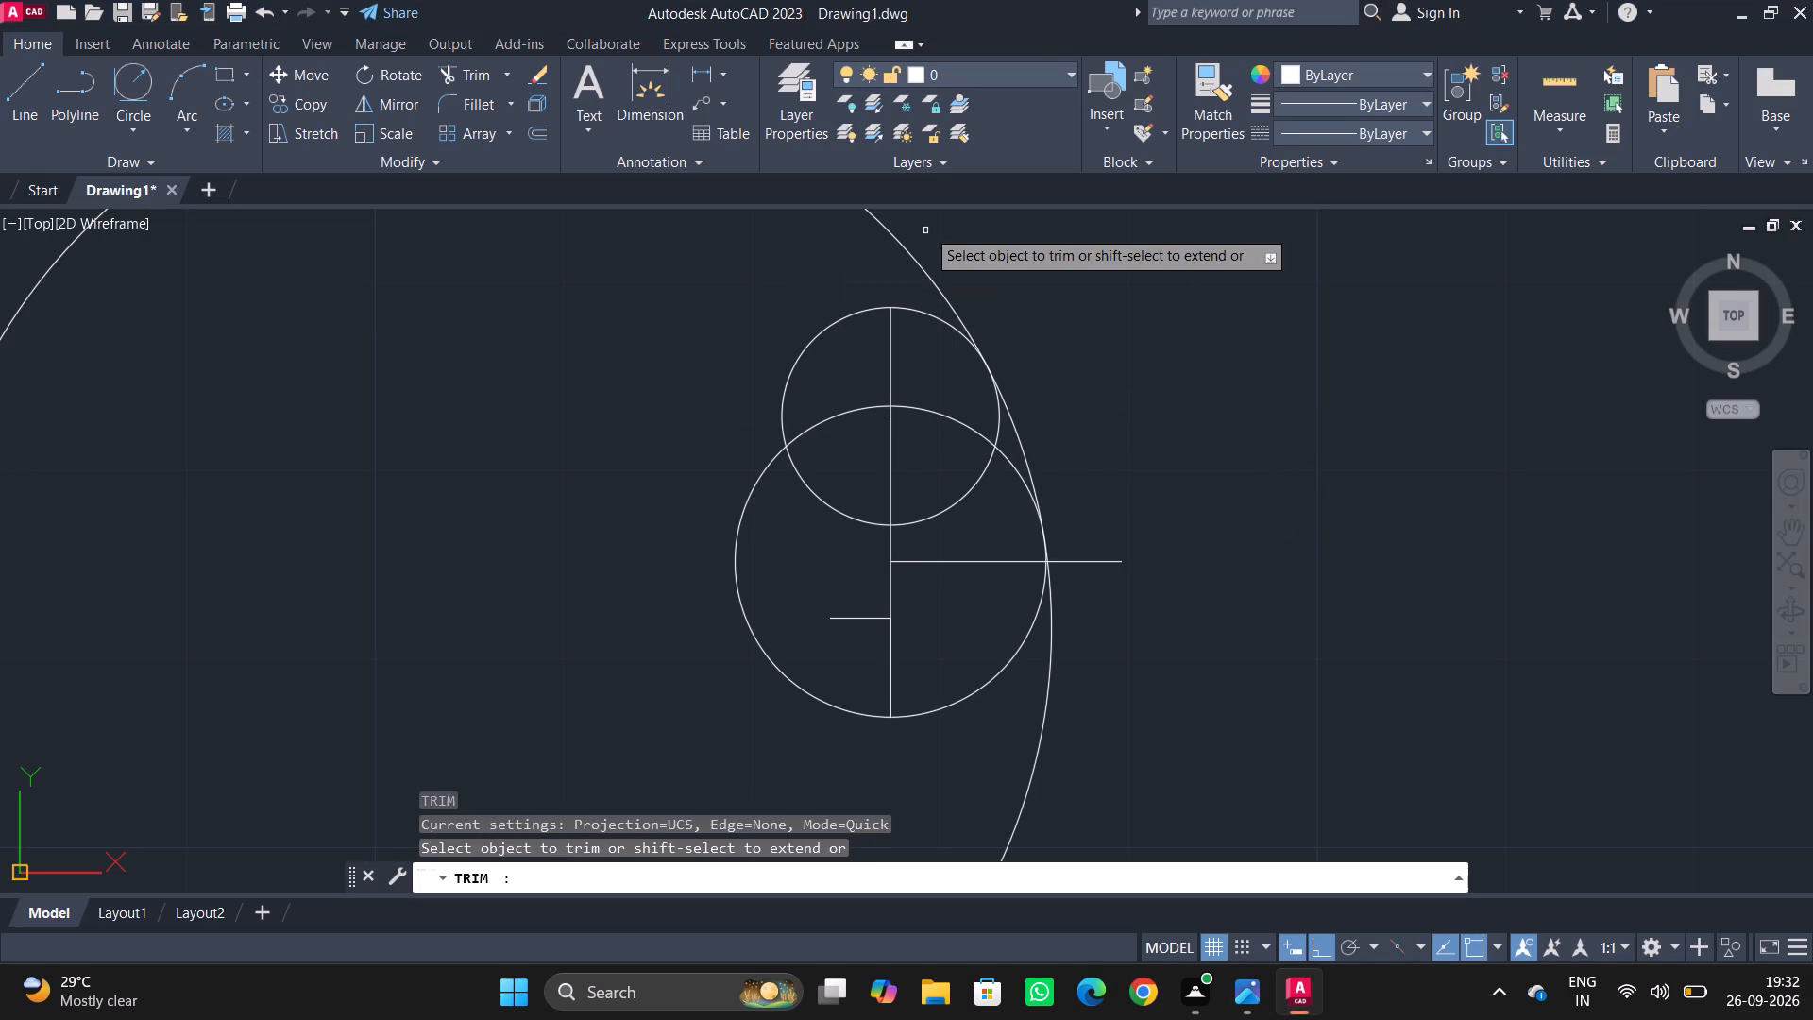
pyautogui.click(903, 246)
pyautogui.press('Escape')
pyautogui.press('Escape')
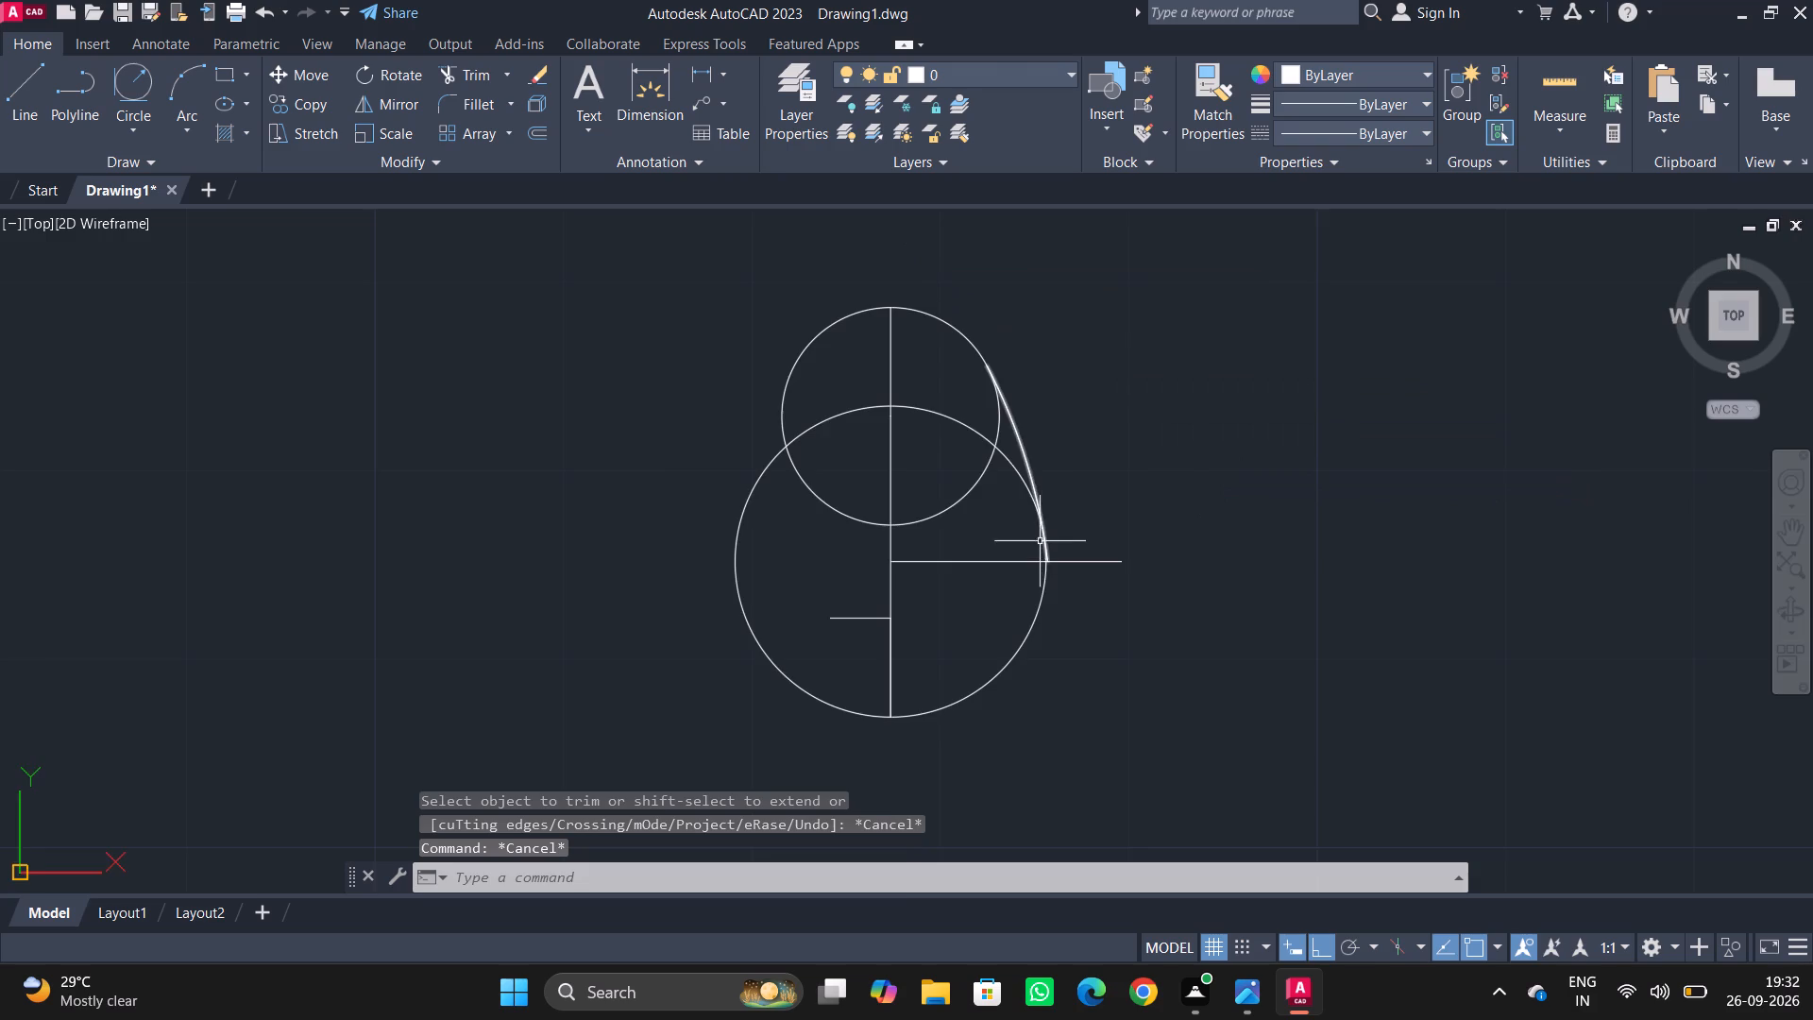
pyautogui.scroll(5, 1040, 543)
pyautogui.press('space')
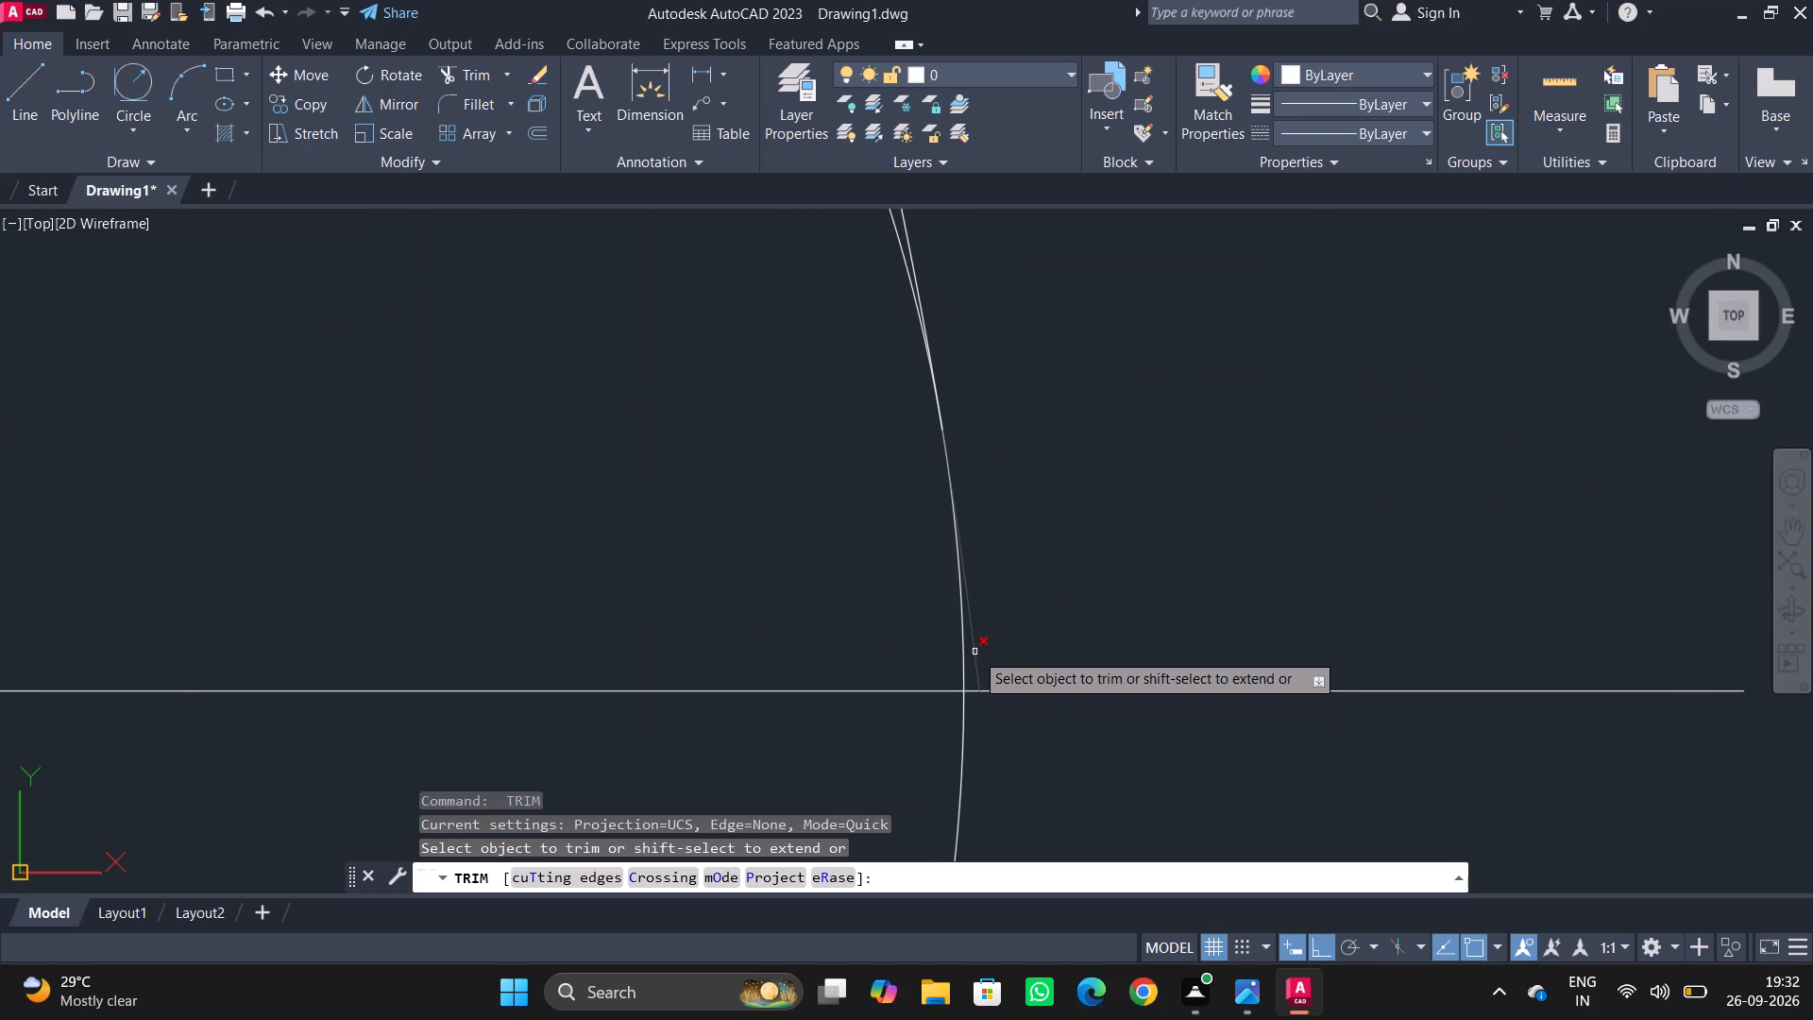
pyautogui.click(974, 652)
pyautogui.press('Escape')
# Compare the outline with the reference image, examining the dimensions around the lower-left curve.
pyautogui.scroll(-2, 1126, 597)
pyautogui.scroll(-2, 1124, 509)
pyautogui.moveTo(1095, 388); pyautogui.dragTo(996, 615, button='middle')
pyautogui.scroll(1, 1090, 388)
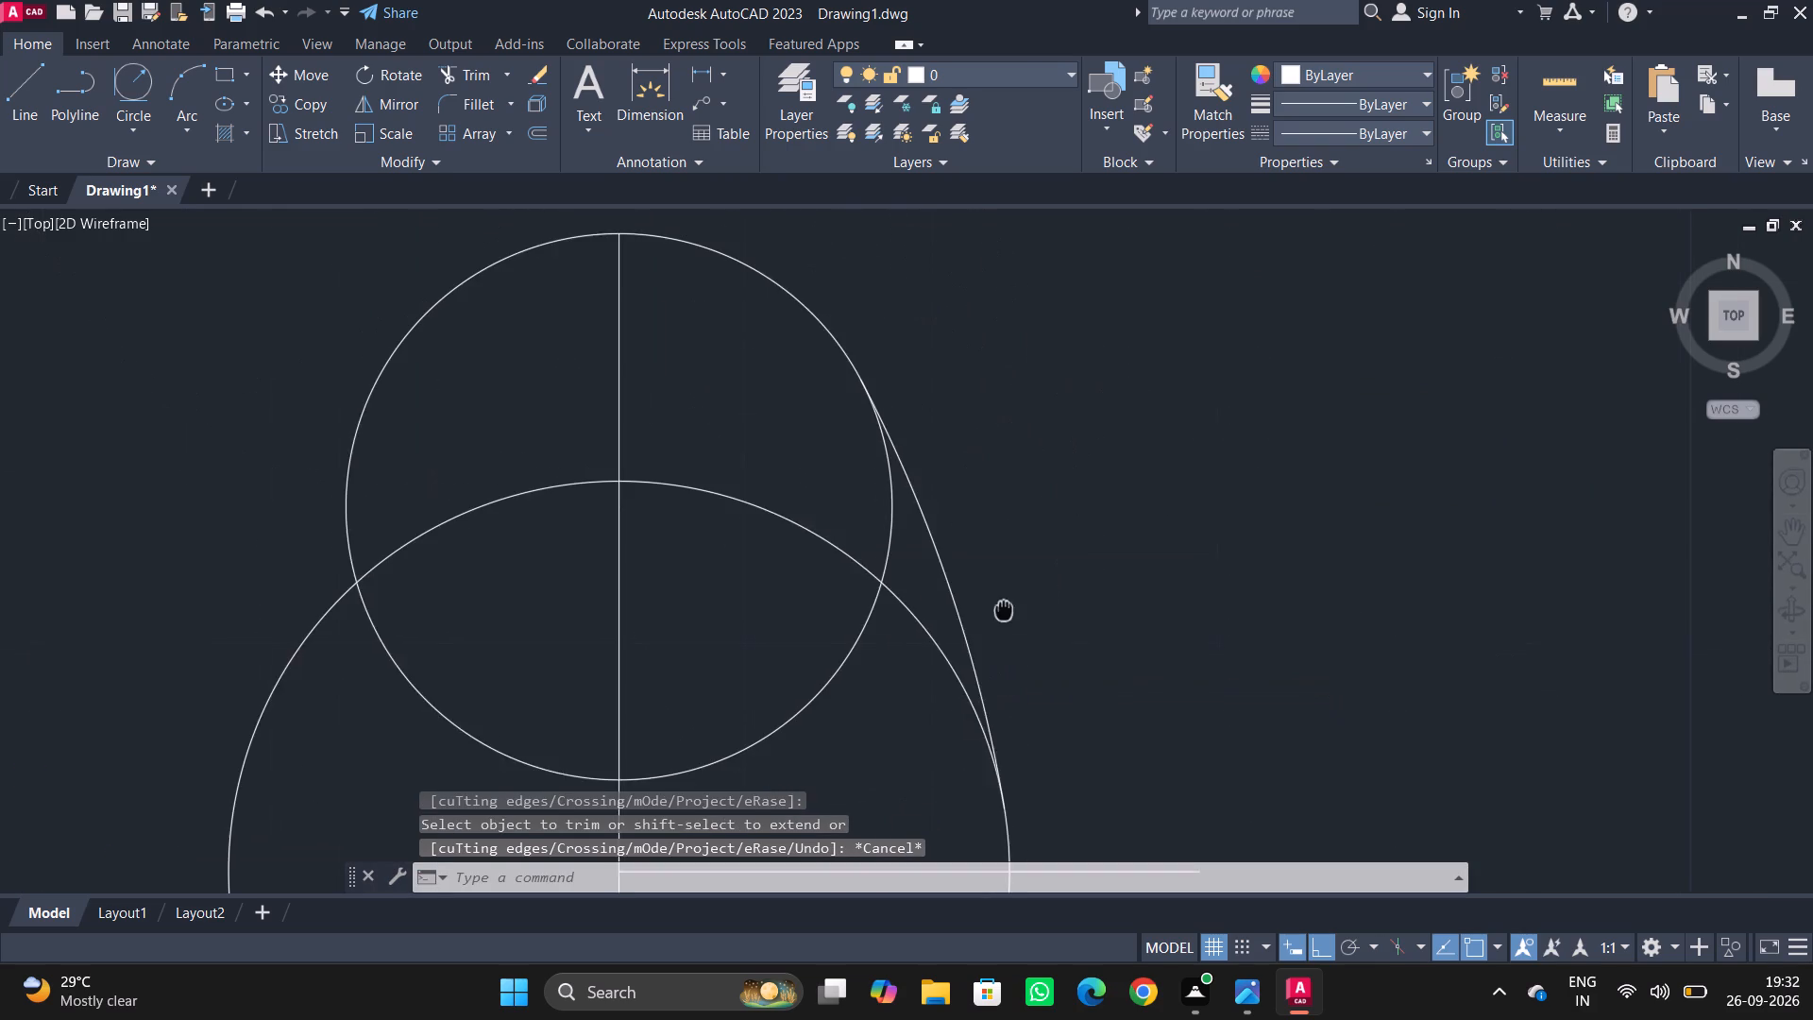
pyautogui.press('Escape')
pyautogui.press('Escape')
pyautogui.scroll(2, 879, 447)
pyautogui.press('Escape')
pyautogui.scroll(-6, 887, 416)
pyautogui.moveTo(957, 448); pyautogui.dragTo(1004, 436, button='middle')
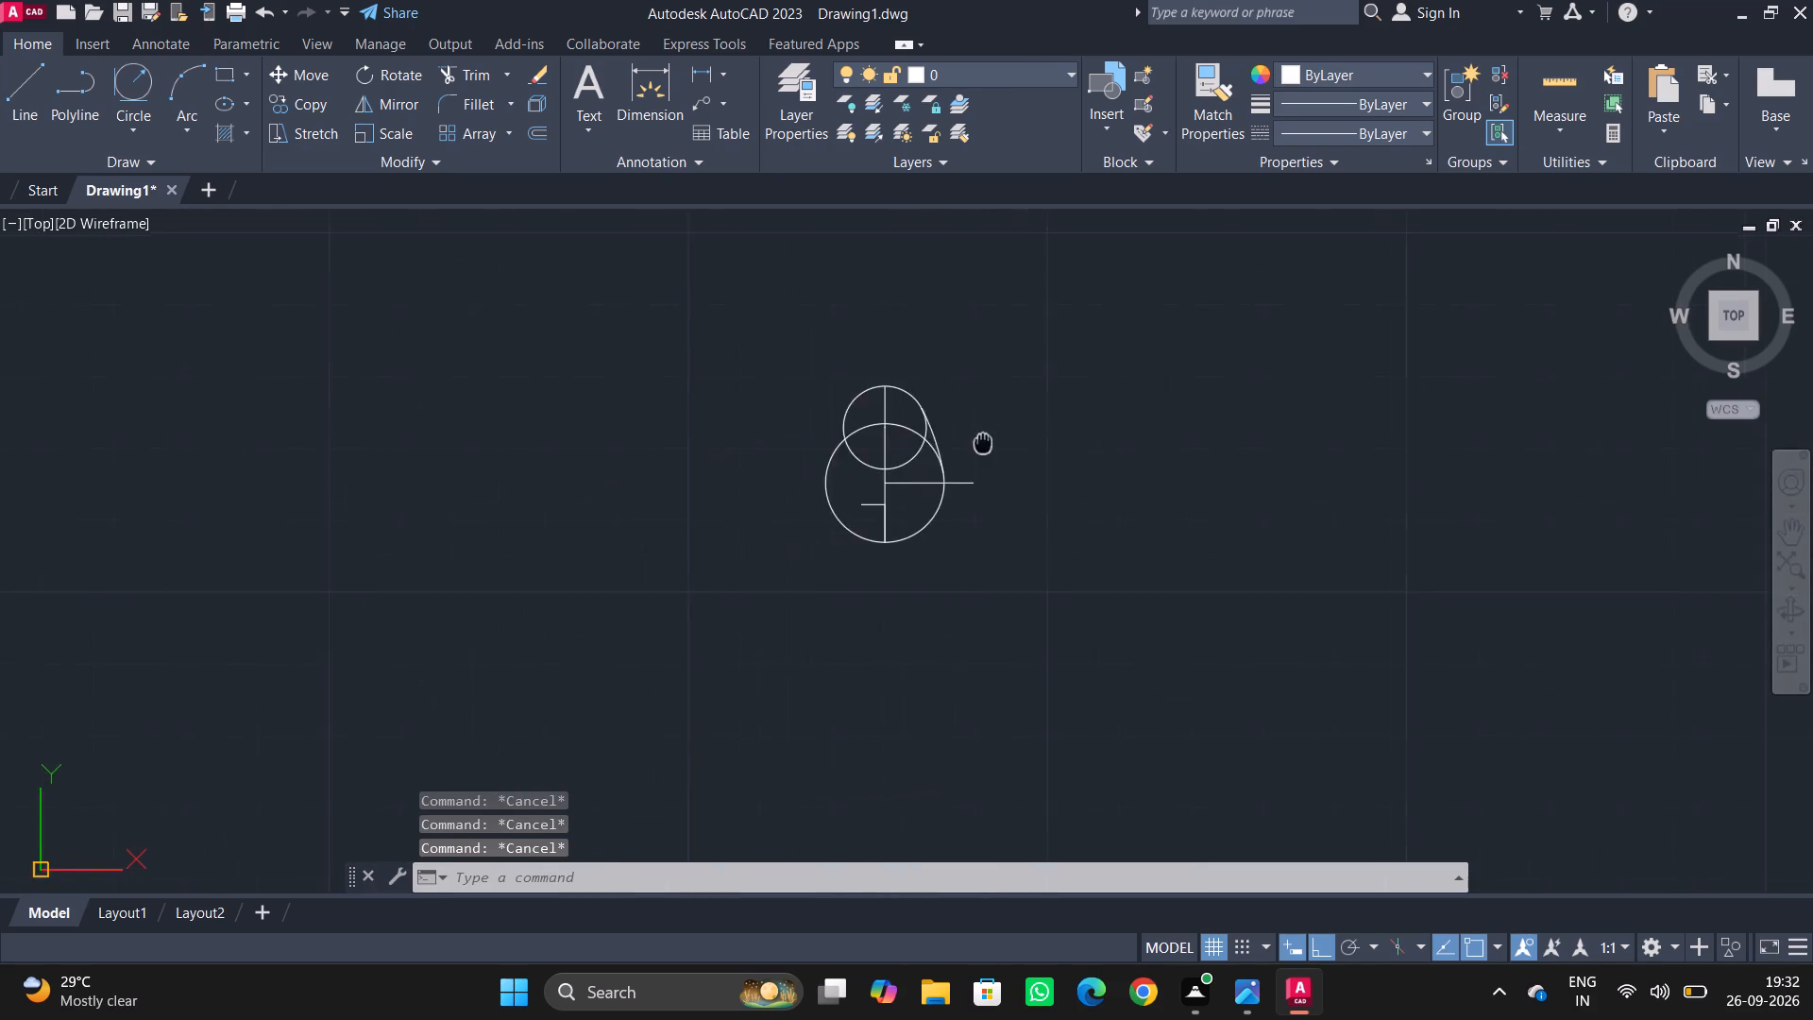
pyautogui.moveTo(1004, 436); pyautogui.dragTo(1077, 432, button='middle')
pyautogui.scroll(3, 1081, 432)
pyautogui.hotkey('alt', 'Tab')
pyautogui.hotkey('alt', 'Tab')
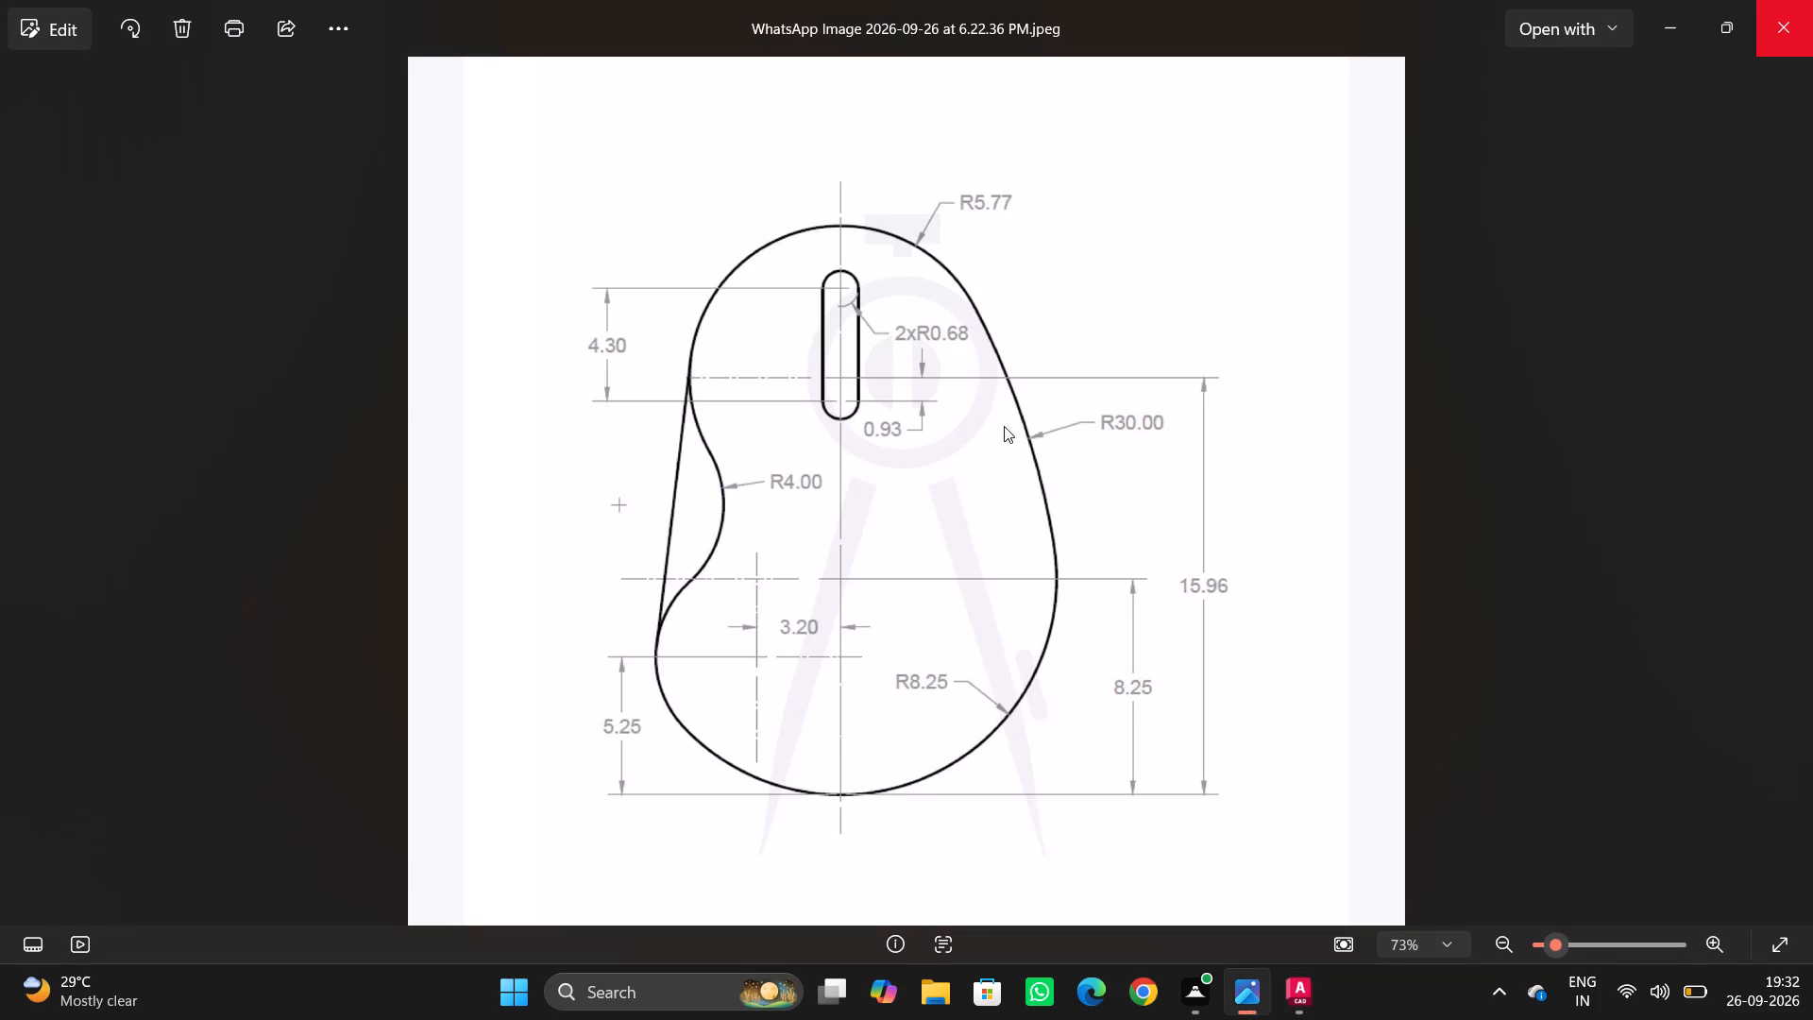
pyautogui.moveTo(1096, 463); pyautogui.dragTo(1456, 529, button='middle')
pyautogui.hotkey('alt', 'Tab')
pyautogui.hotkey('alt', 'Tab')
pyautogui.moveTo(1022, 628); pyautogui.dragTo(993, 436, button='middle')
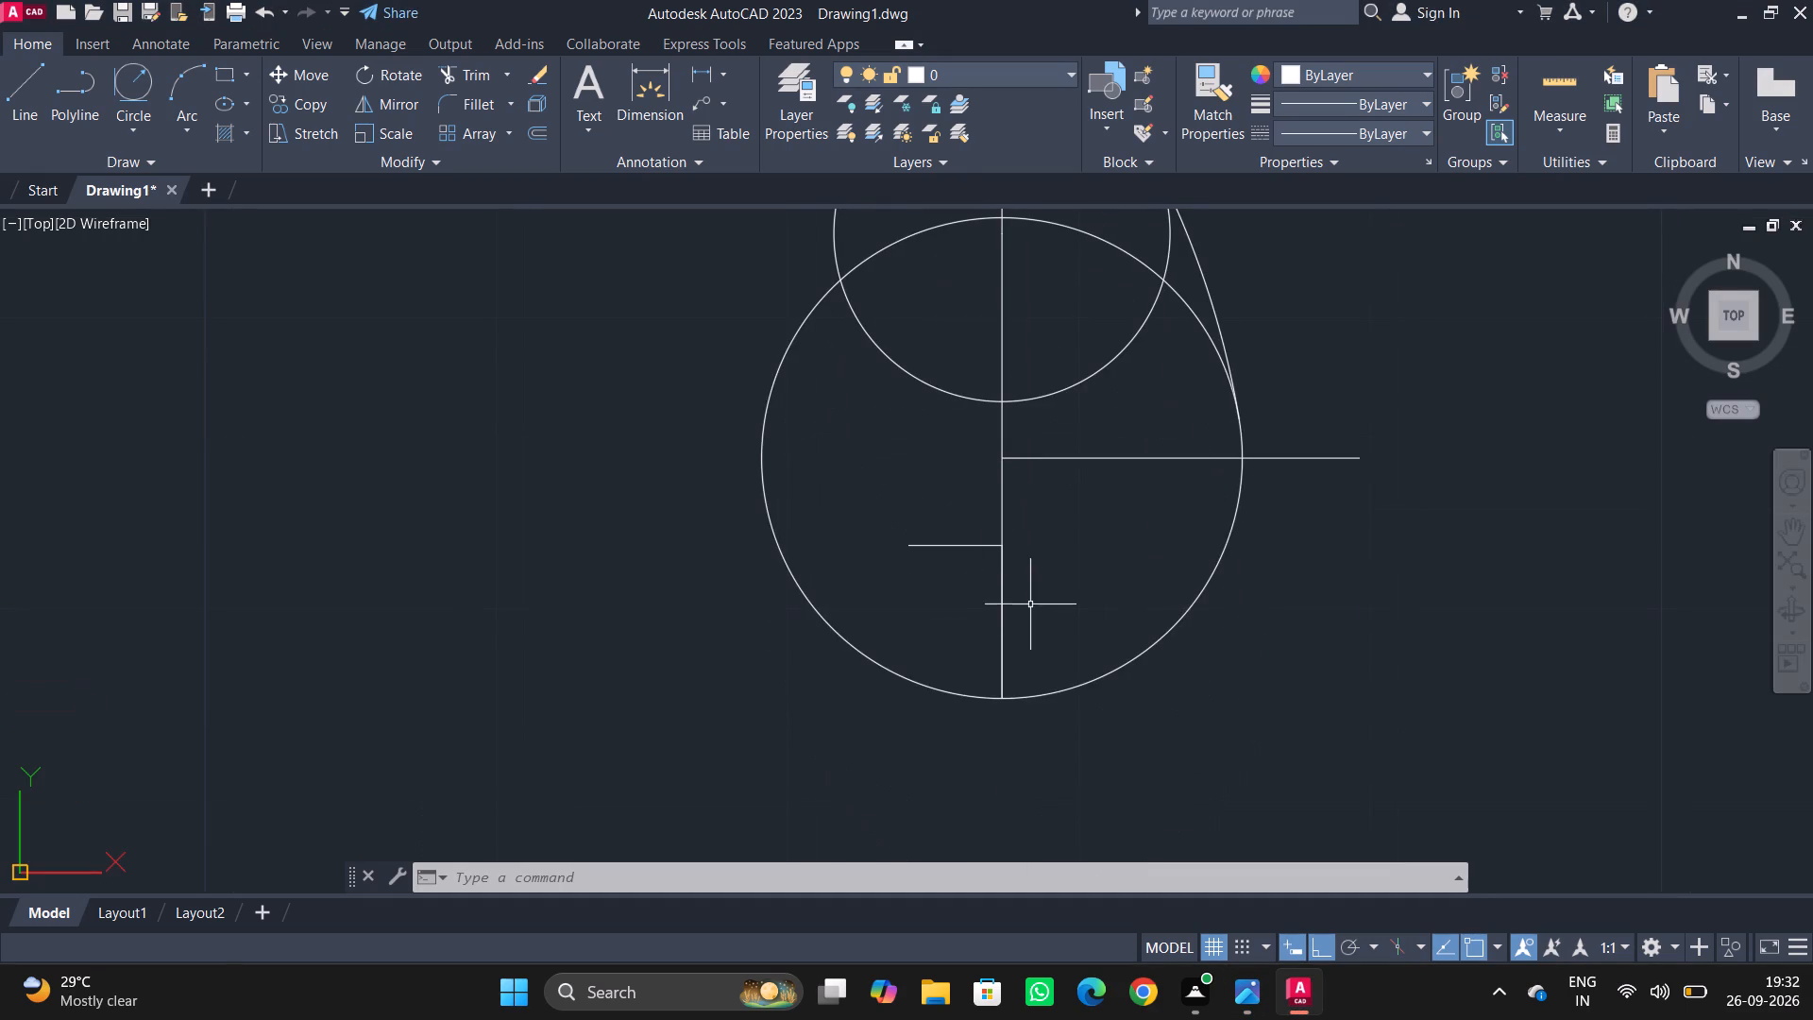
pyautogui.click(1036, 602)
pyautogui.click(1001, 615)
pyautogui.press('Escape')
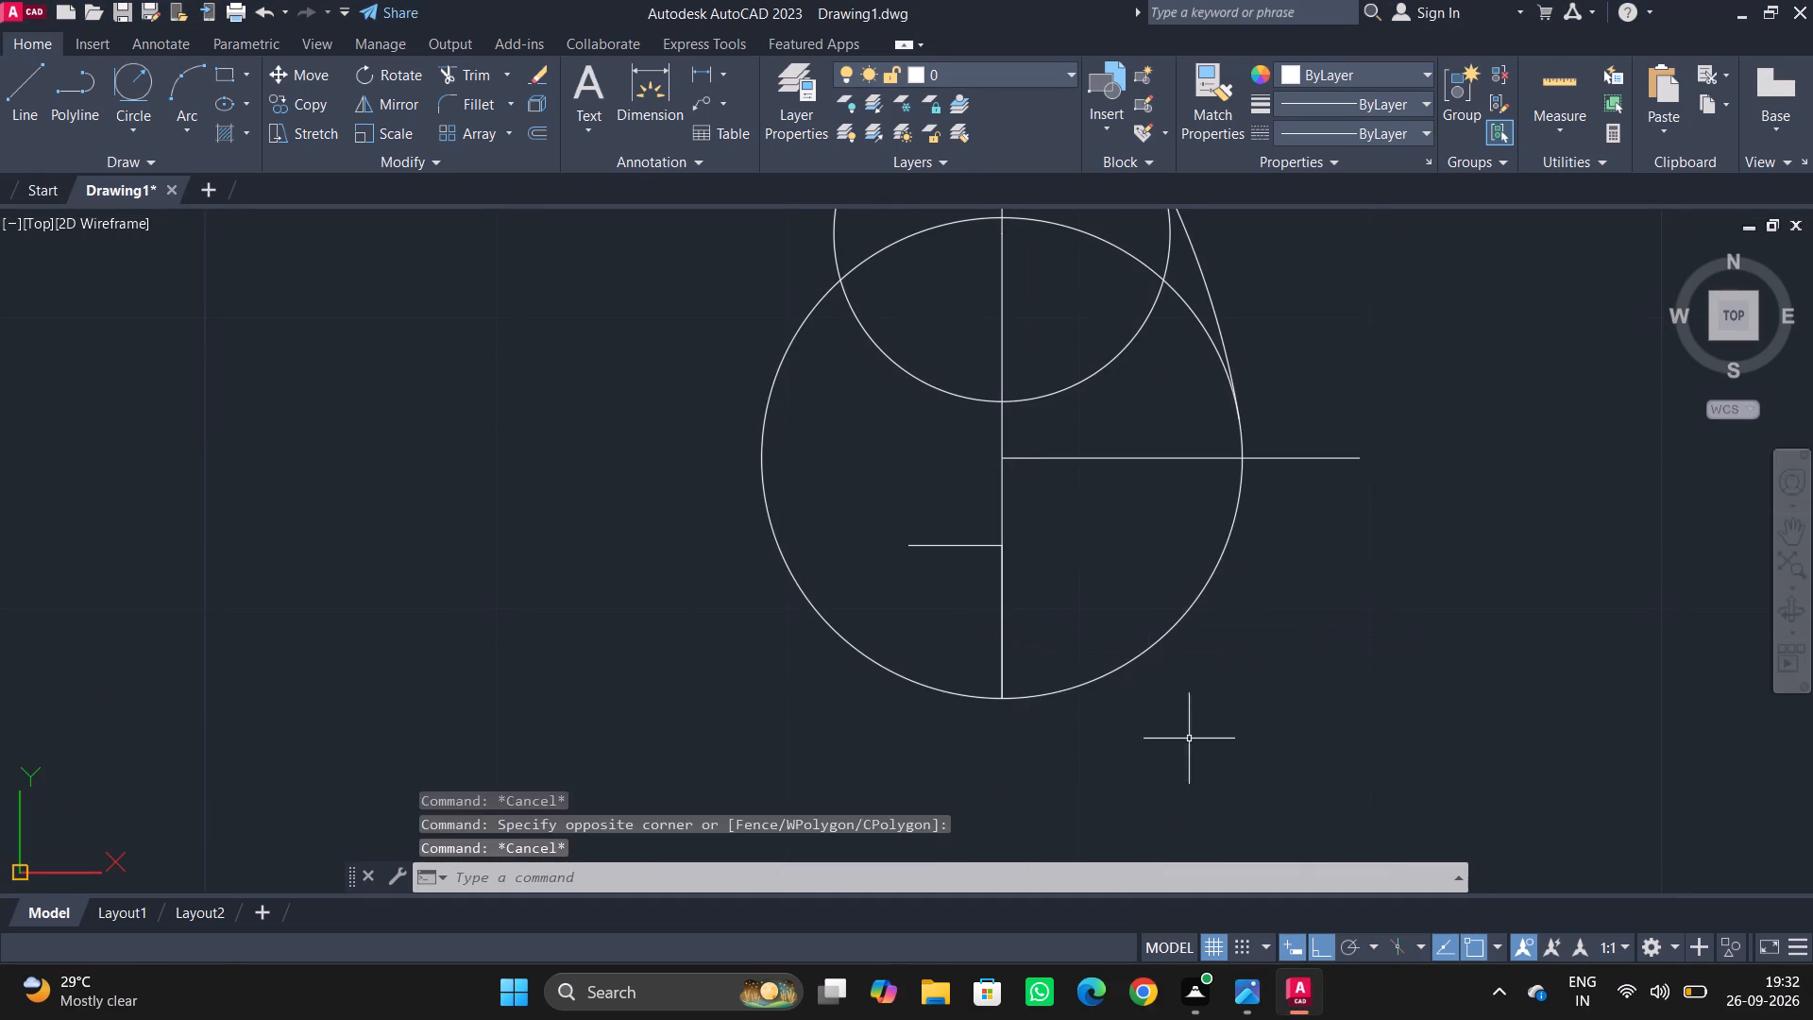
pyautogui.hotkey('alt', 'Tab')
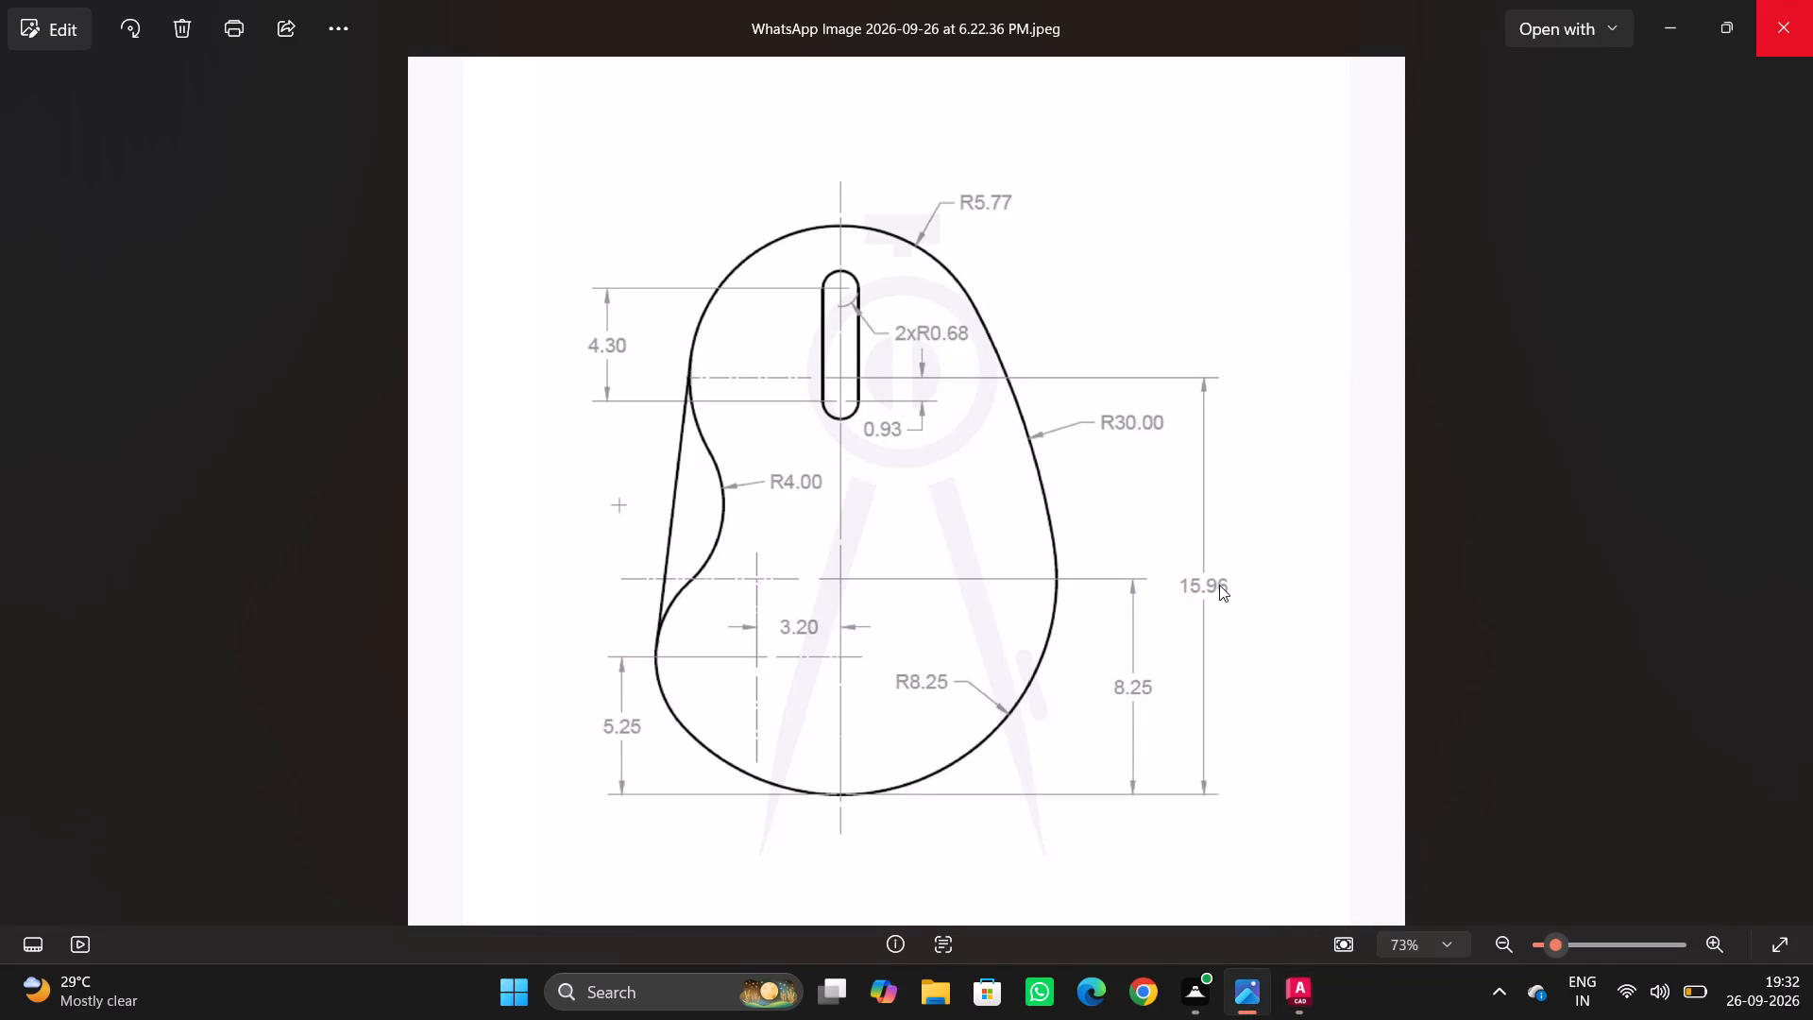
pyautogui.hotkey('alt', 'Tab')
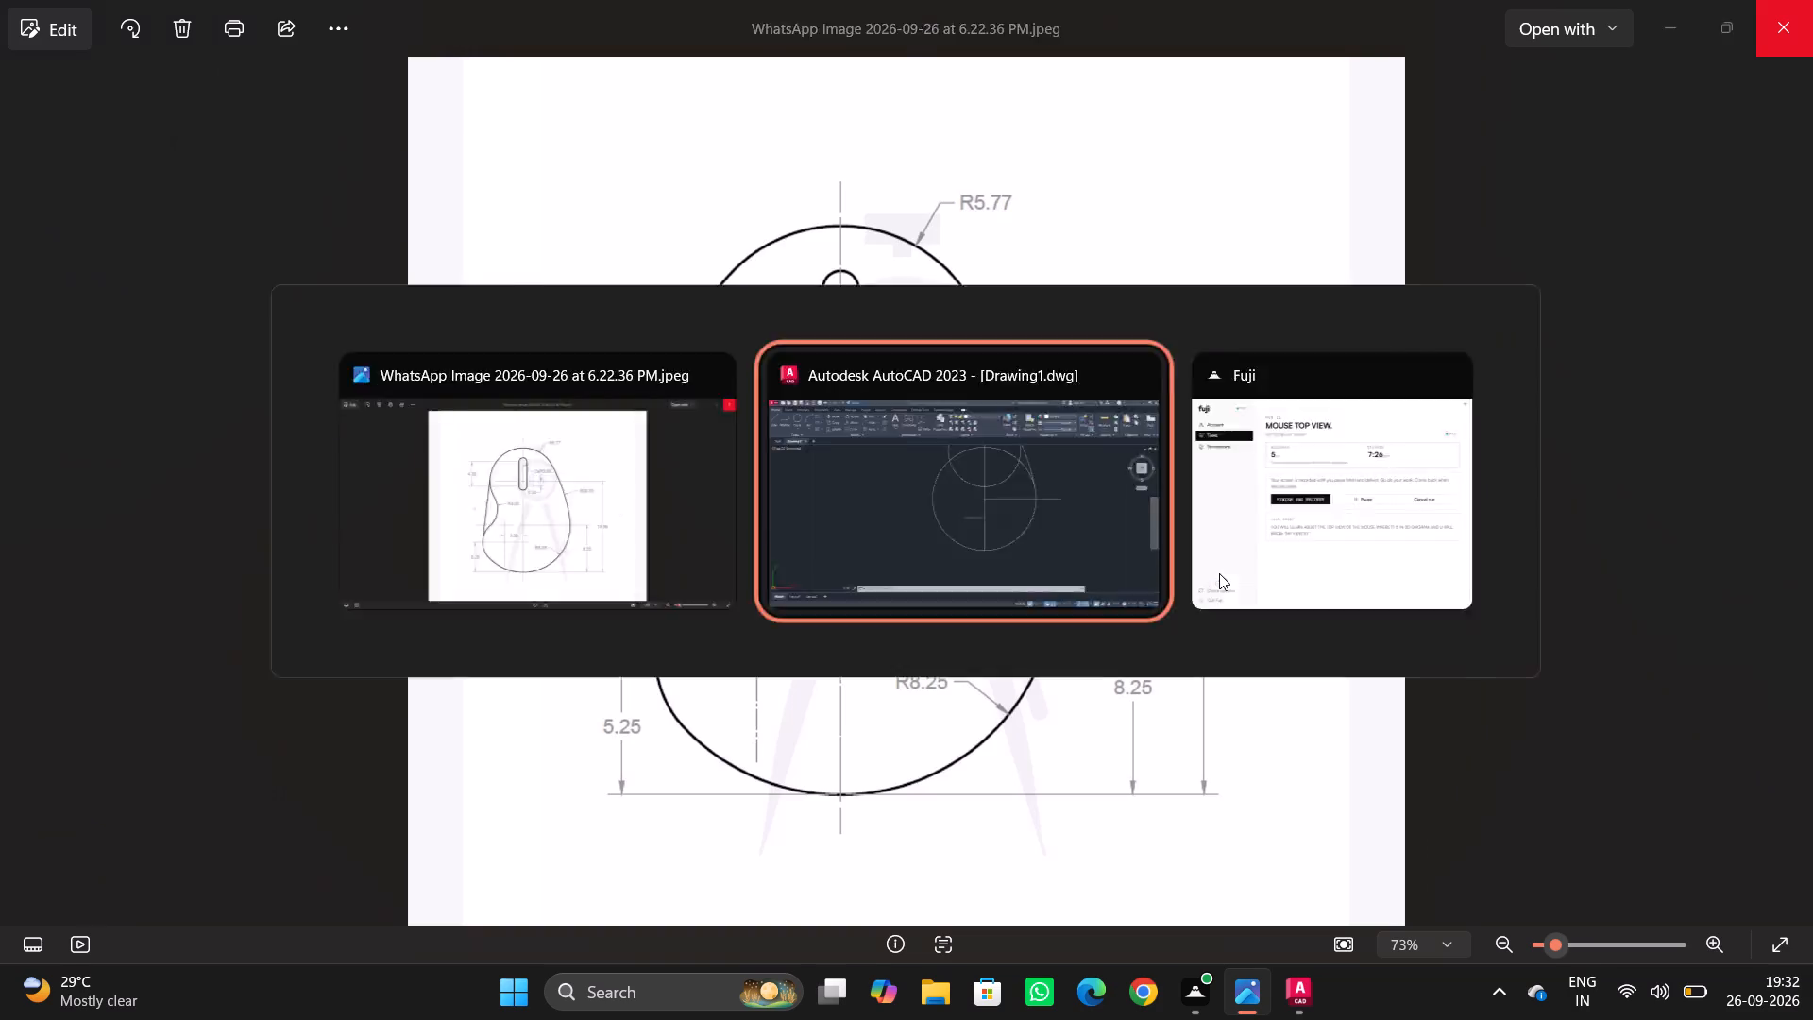
pyautogui.press('v')
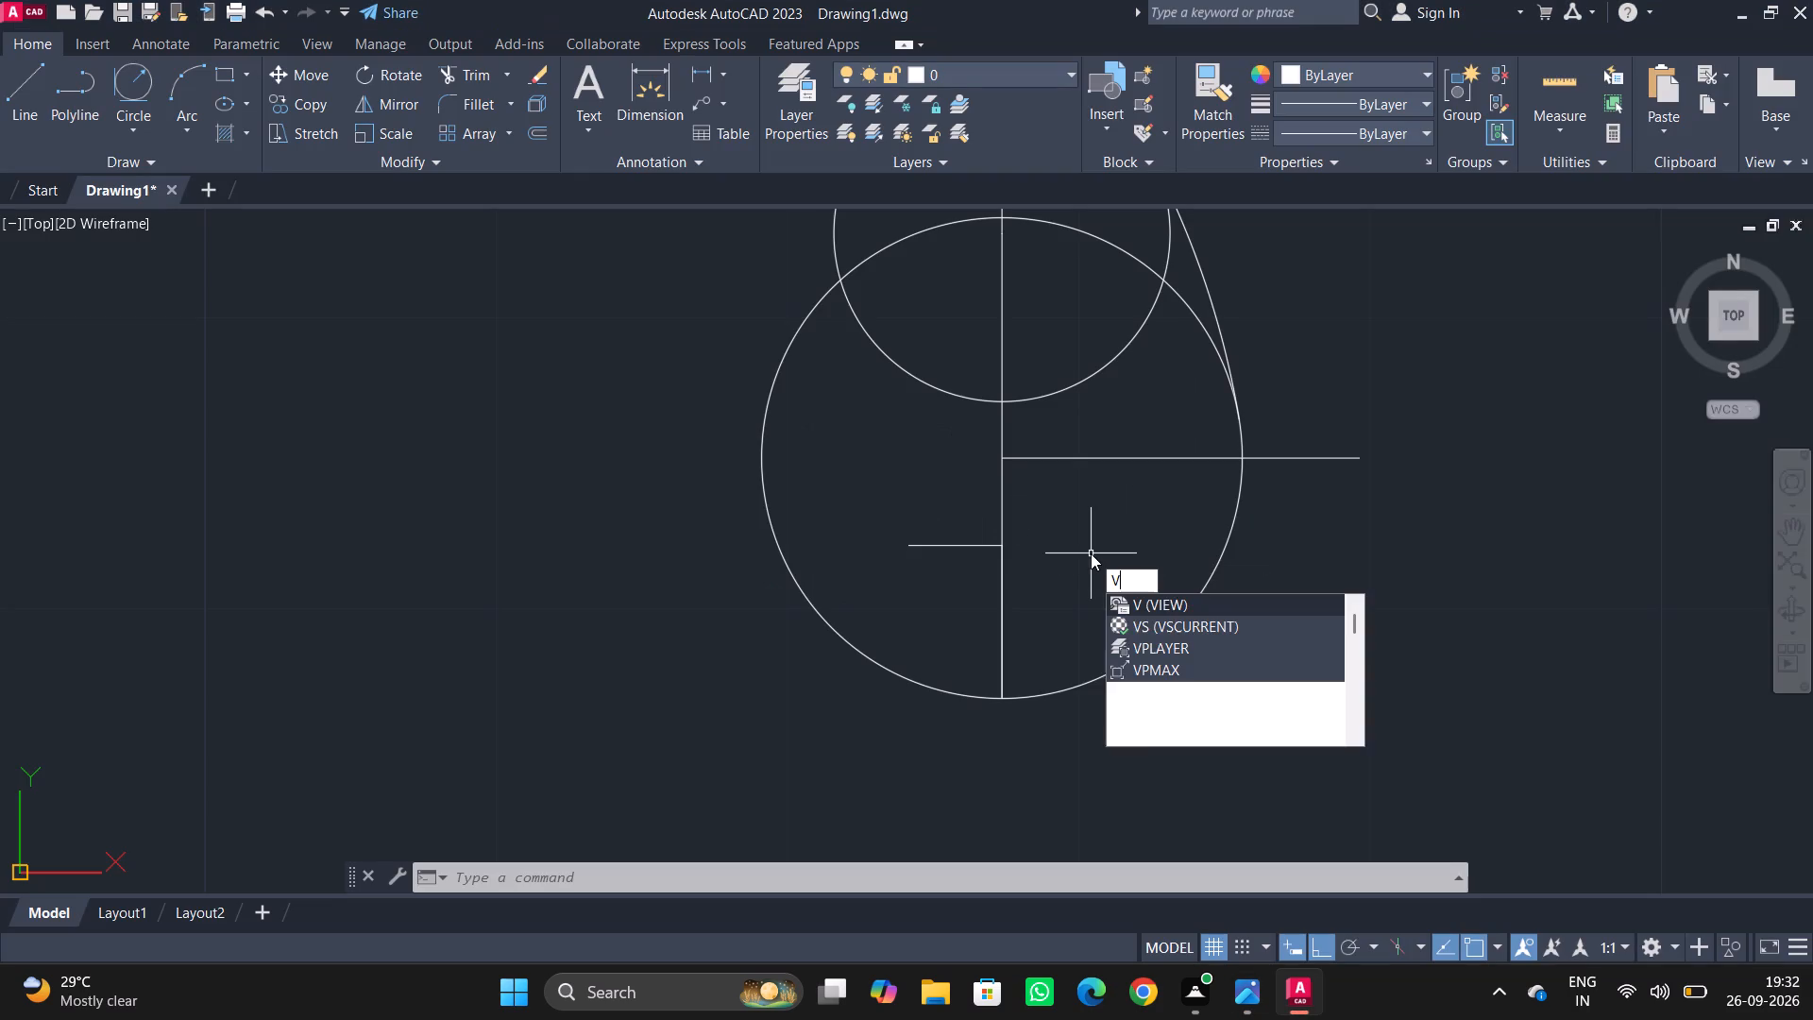
pyautogui.press('Escape')
pyautogui.press('Escape')
# Draw a circle centred on the left end of the short horizontal line, reaching the lower-left edge of the R8.25 circle.
pyautogui.press('c')
pyautogui.press('space')
pyautogui.hotkey('alt', 'Tab')
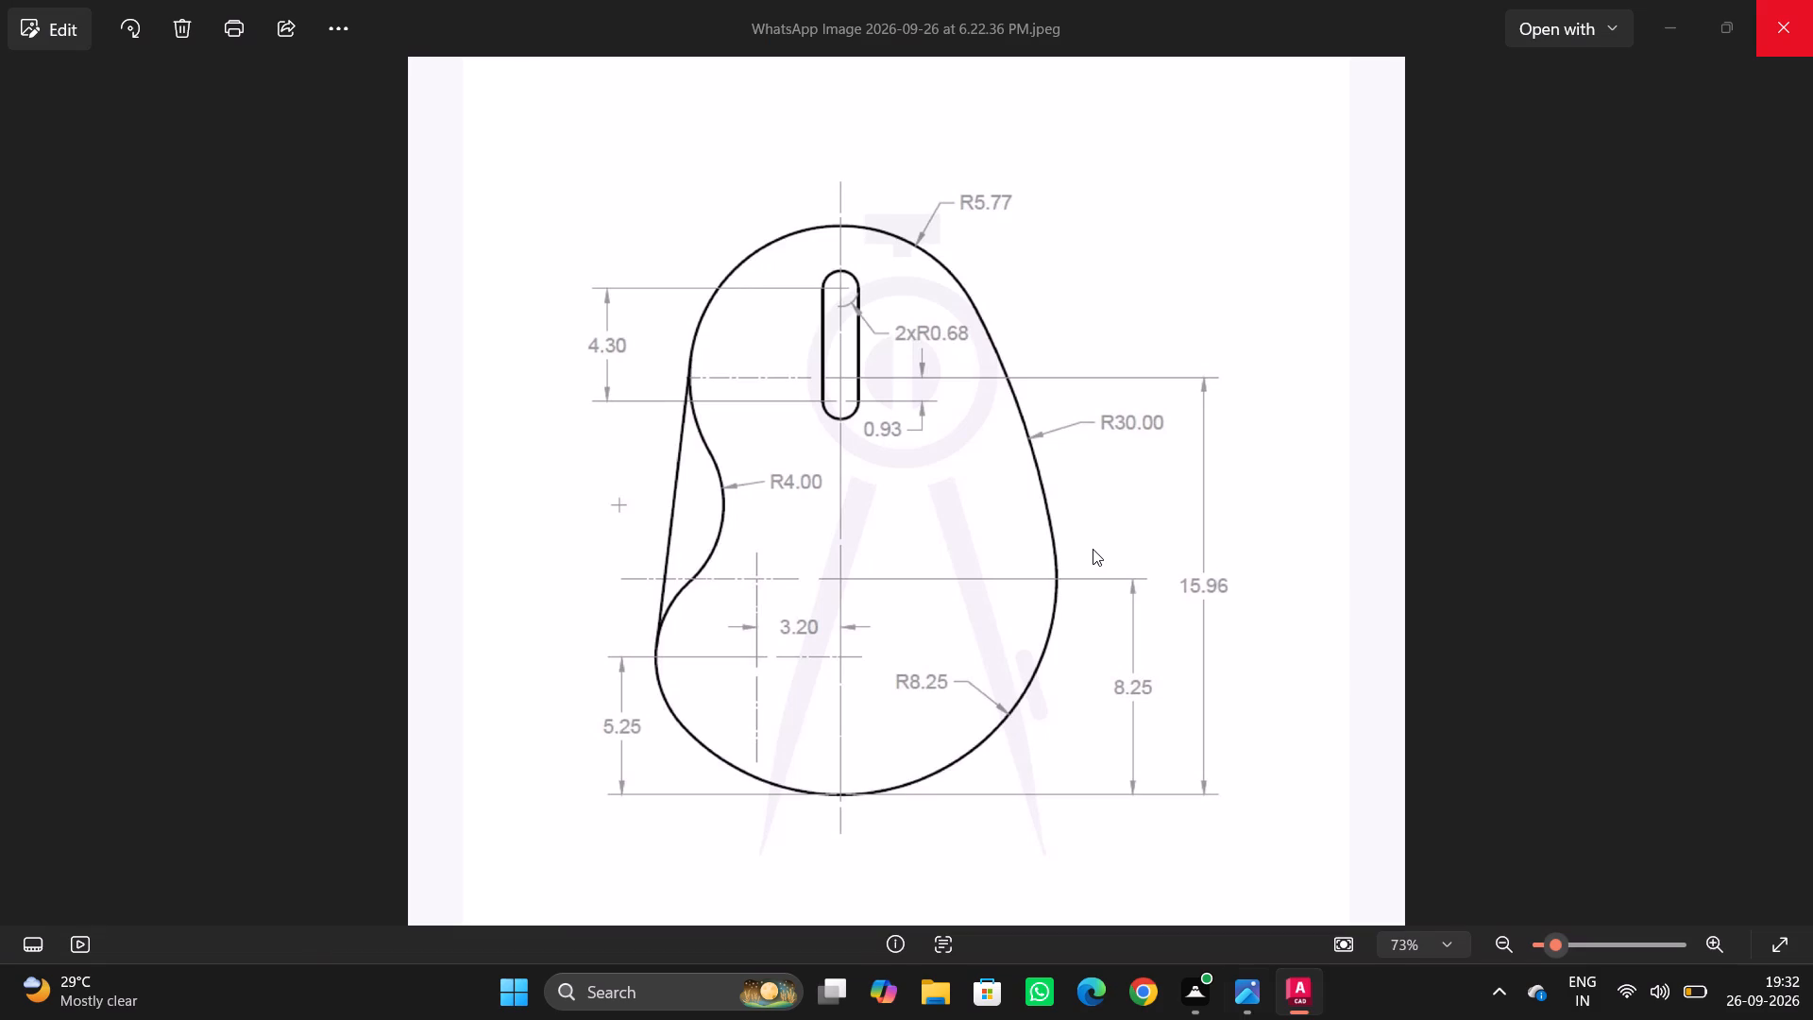
pyautogui.hotkey('alt', 'Tab')
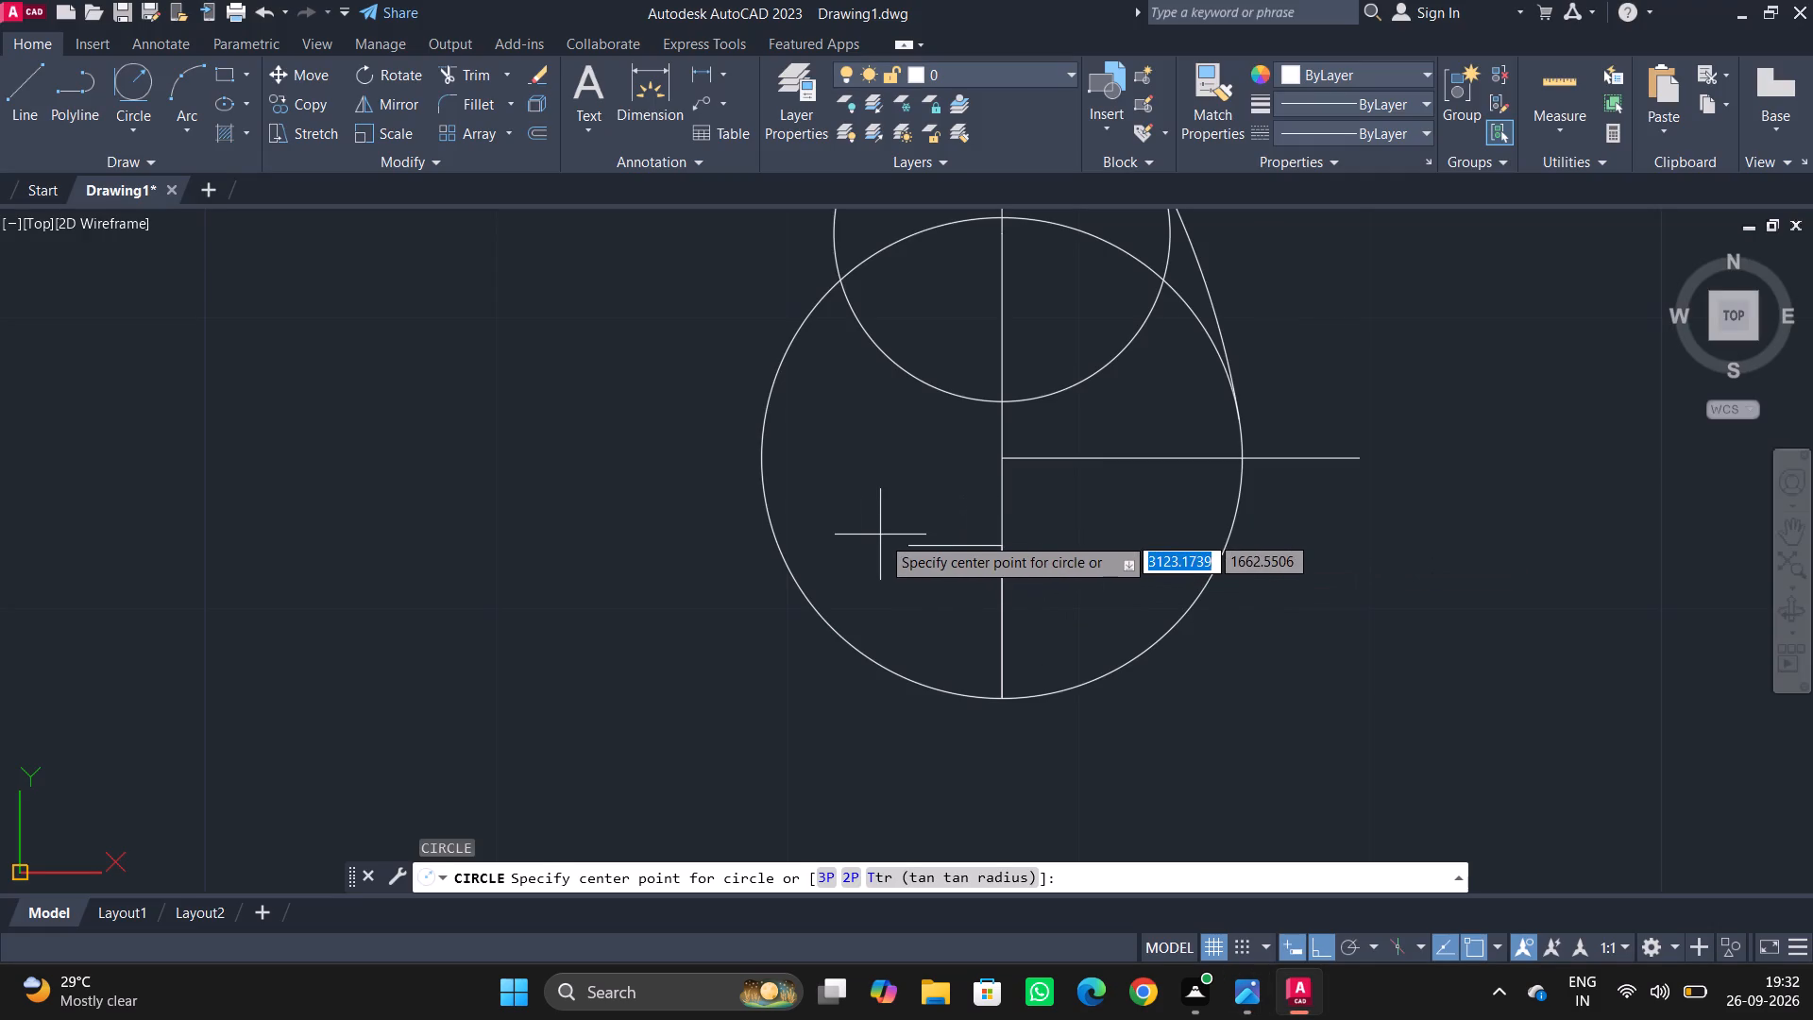
pyautogui.click(909, 545)
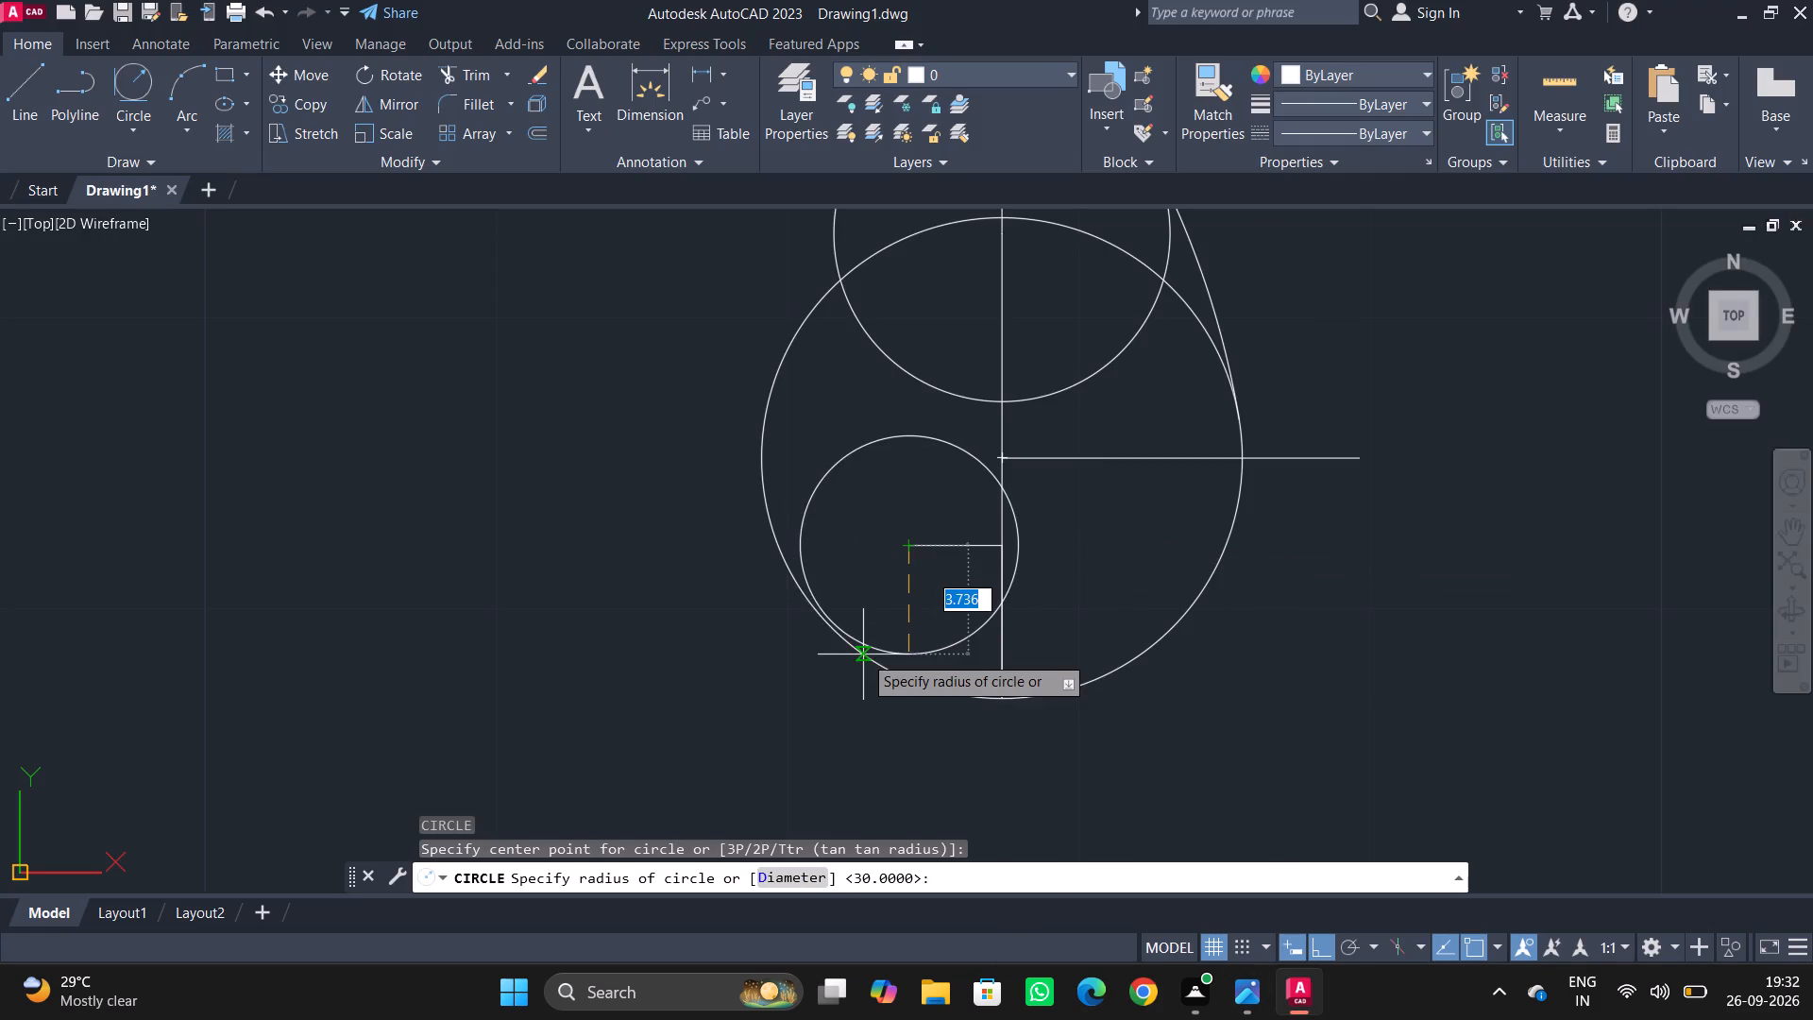
pyautogui.hotkey('alt', 'Tab')
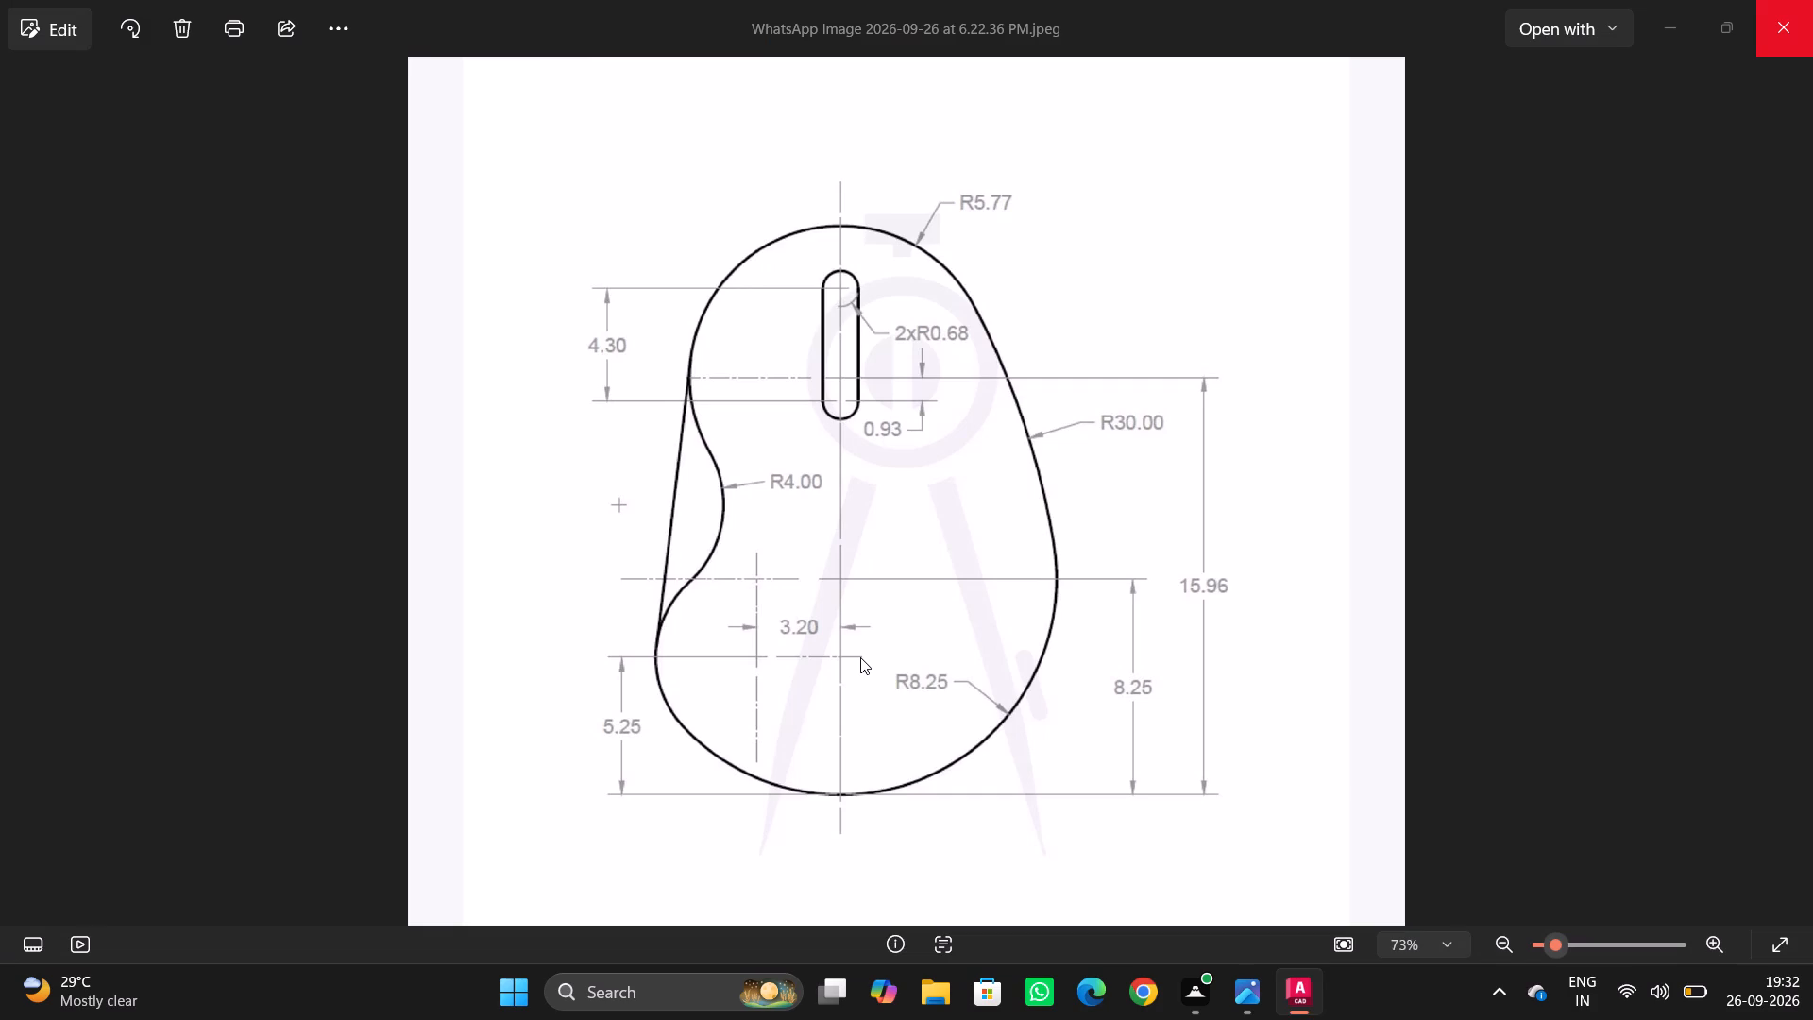
pyautogui.hotkey('alt', 'Tab')
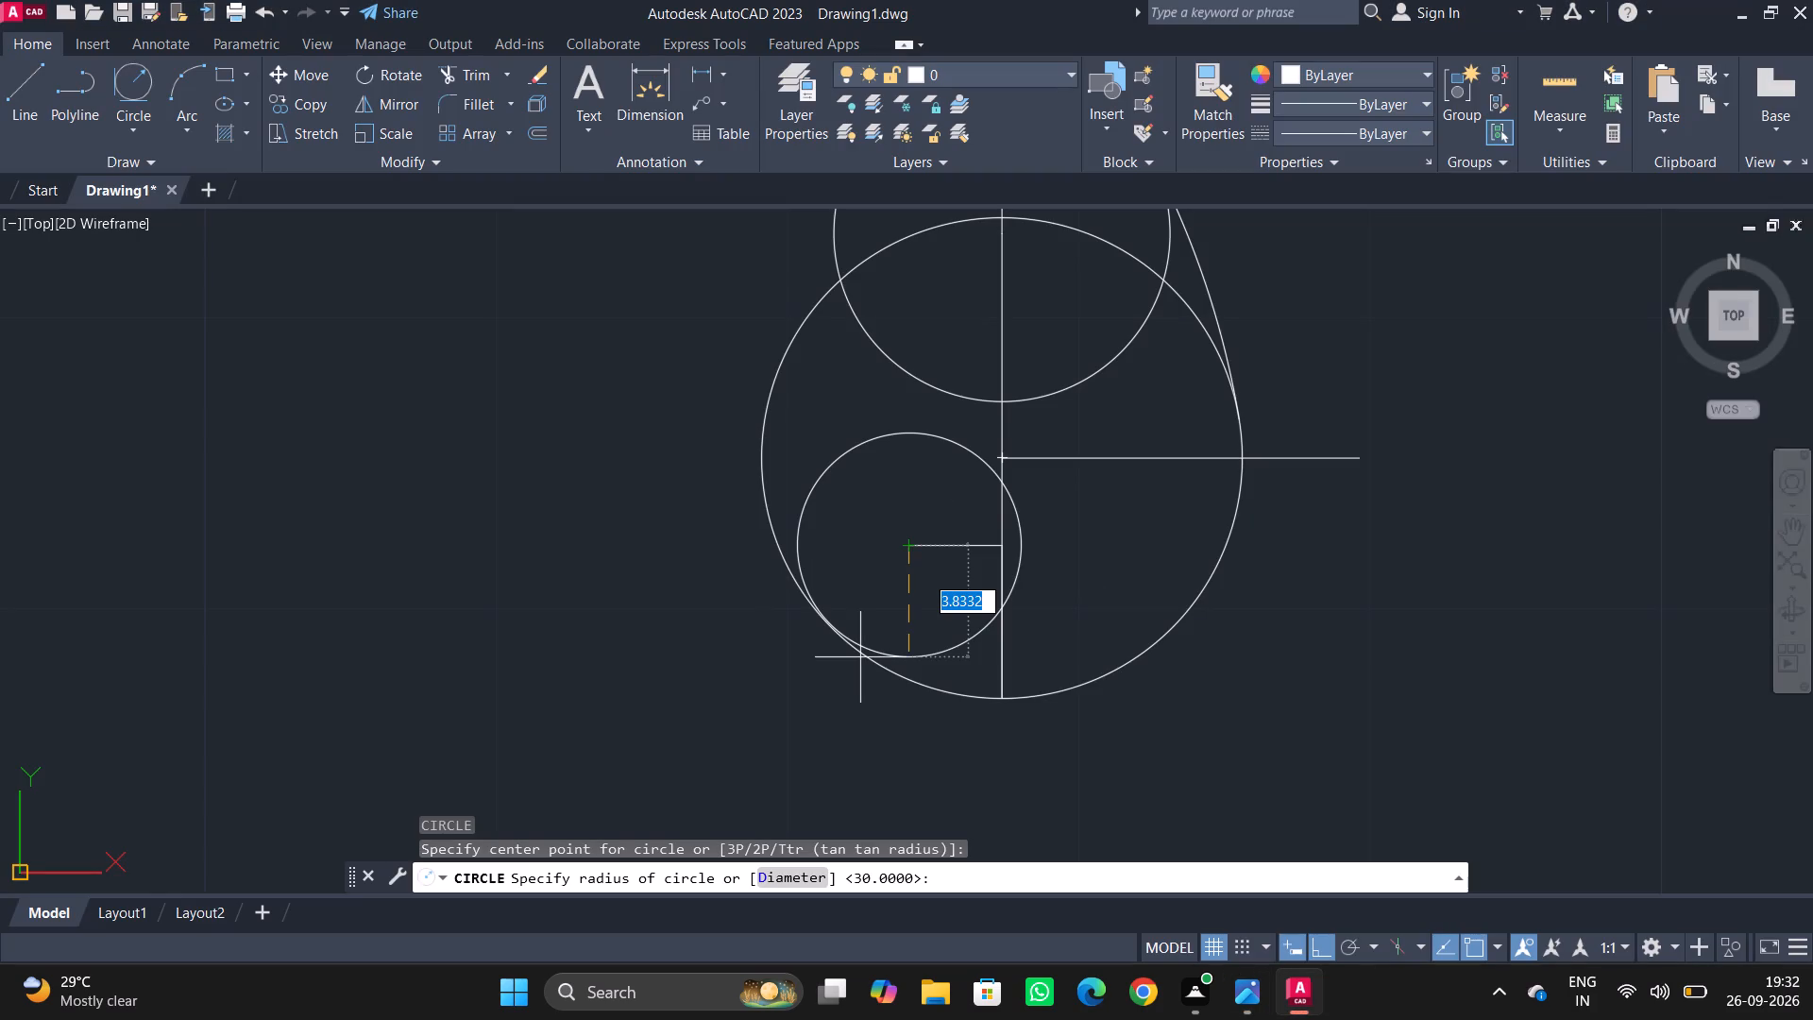
pyautogui.click(818, 609)
pyautogui.press('Escape')
# Trim away the small circle's lower-right portion and the R8.25 circle's left side up to the R5.77 circle.
pyautogui.hotkey('alt', 'Tab')
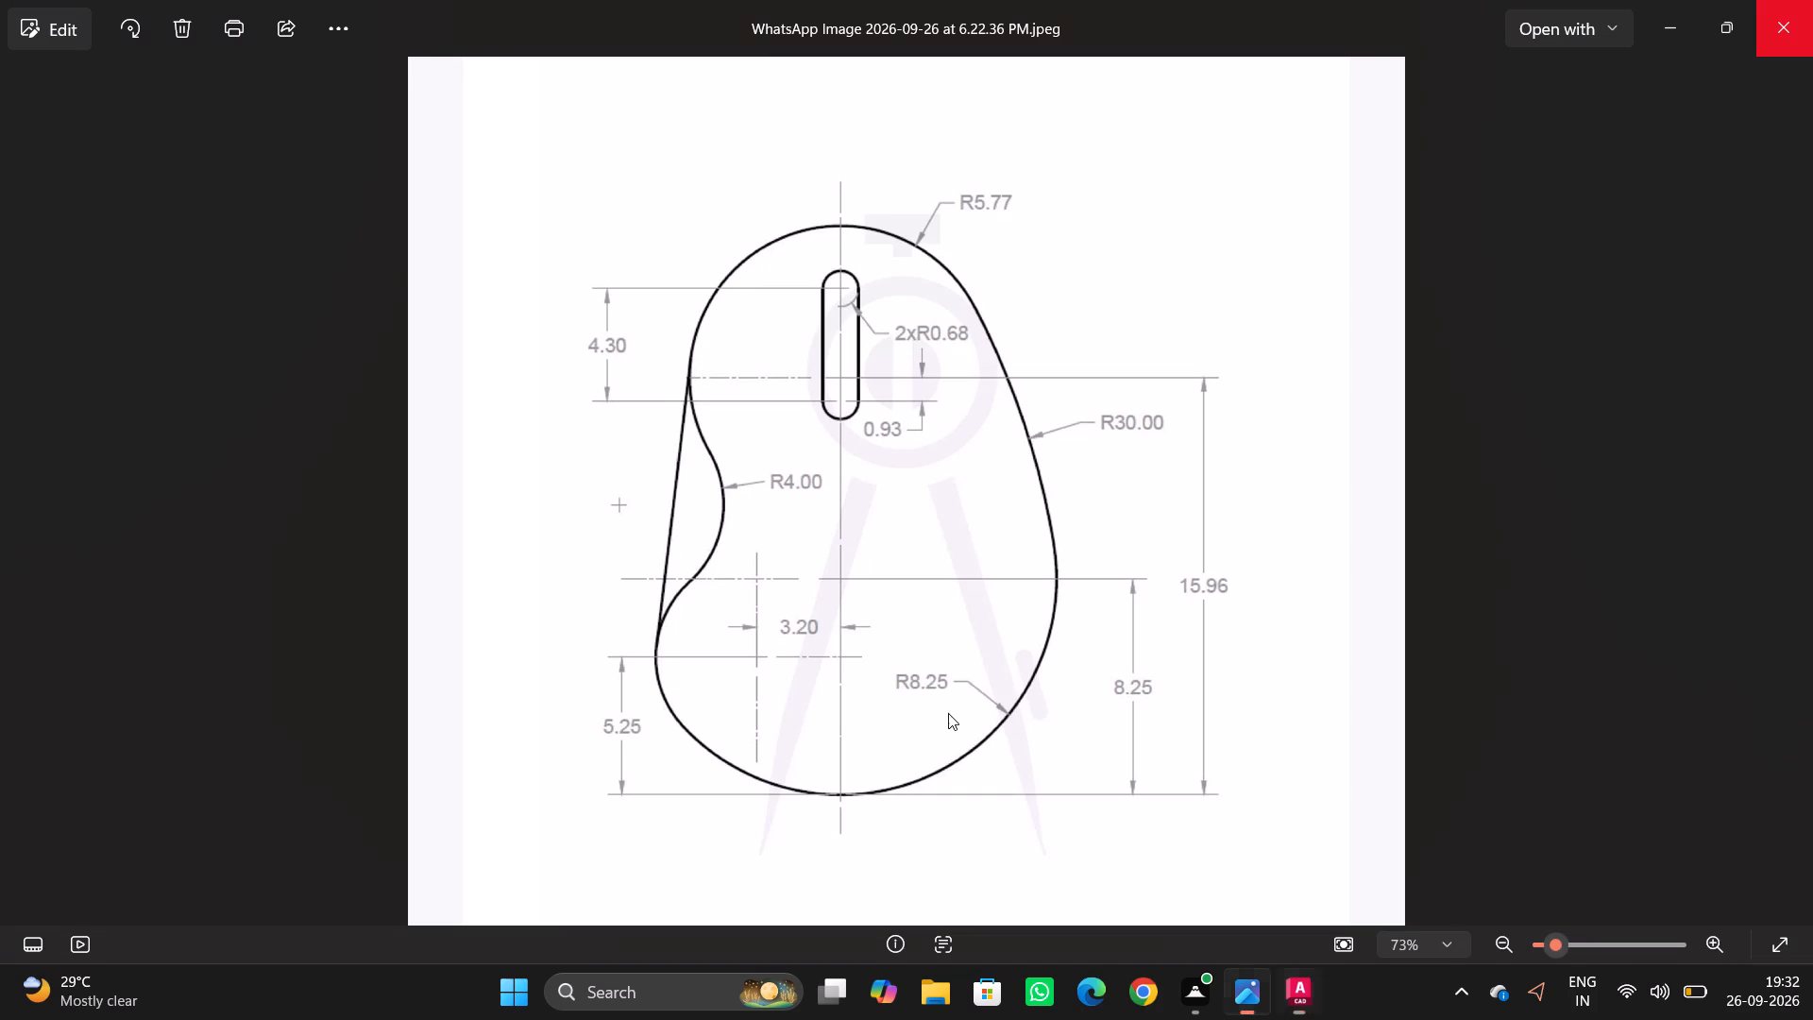
pyautogui.hotkey('alt', 'Tab')
pyautogui.moveTo(890, 578); pyautogui.dragTo(875, 607, button='middle')
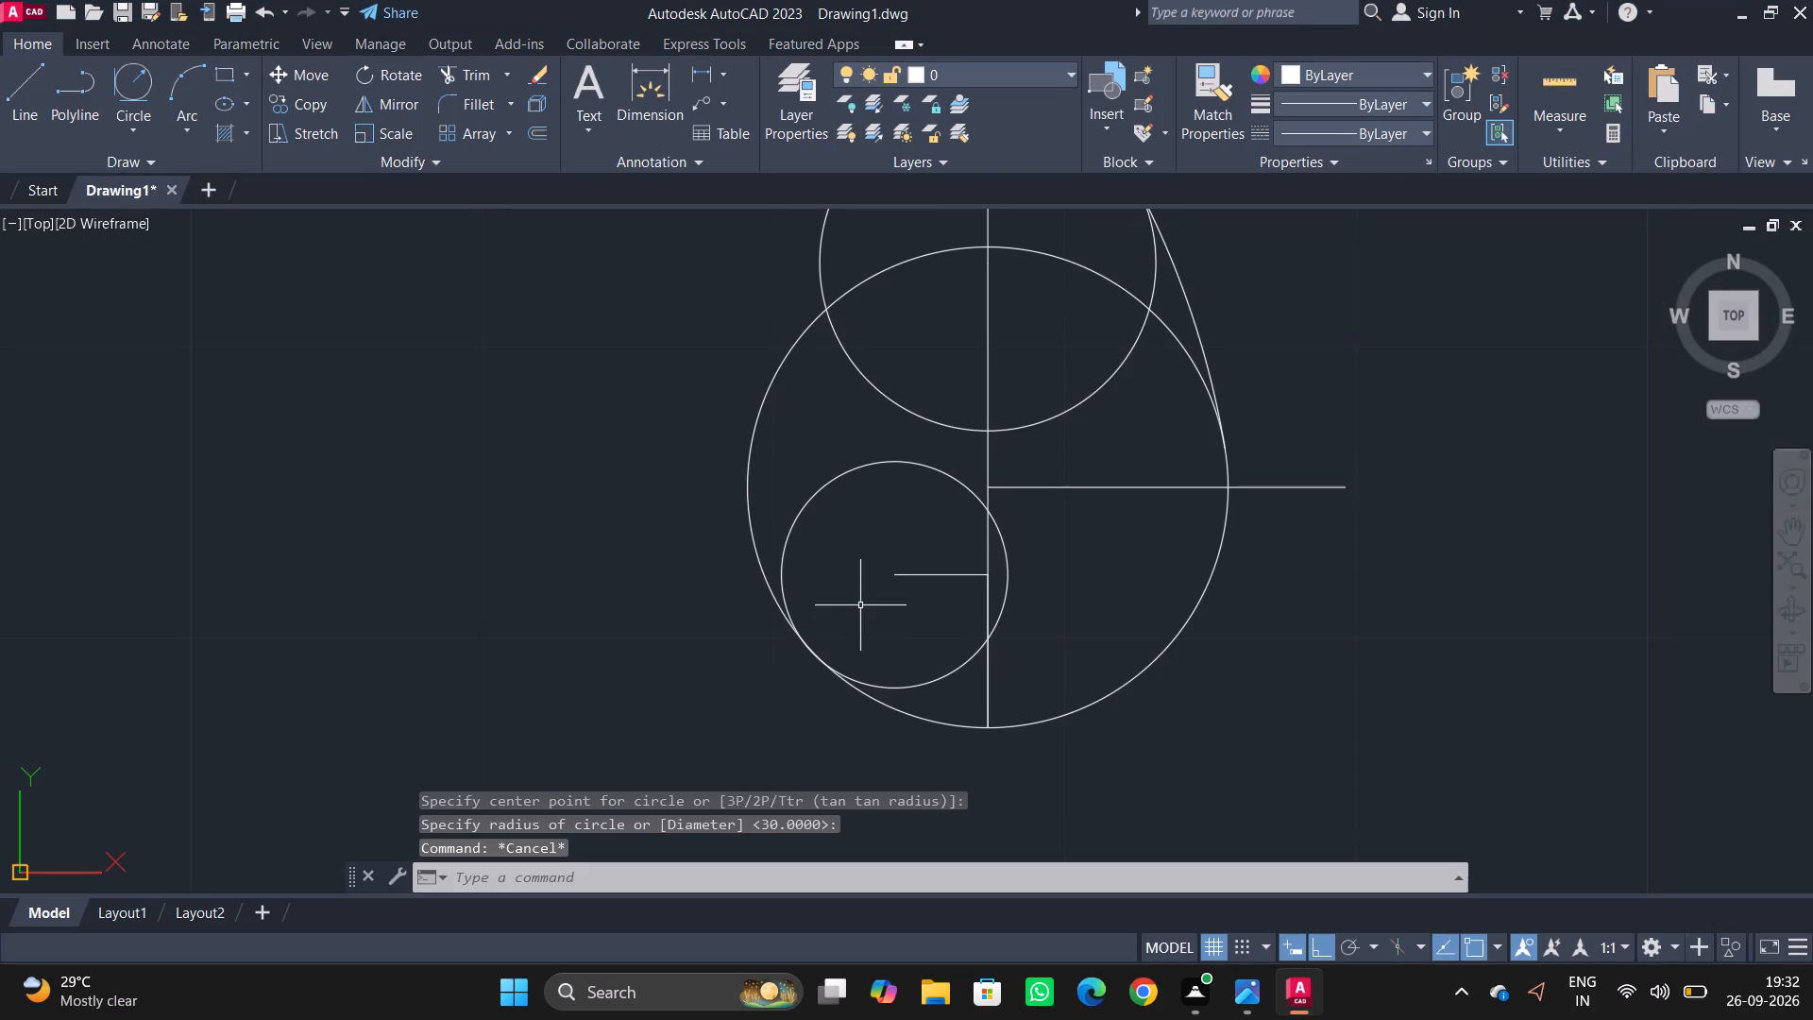
pyautogui.write('TR')
pyautogui.press('space')
pyautogui.click(932, 675)
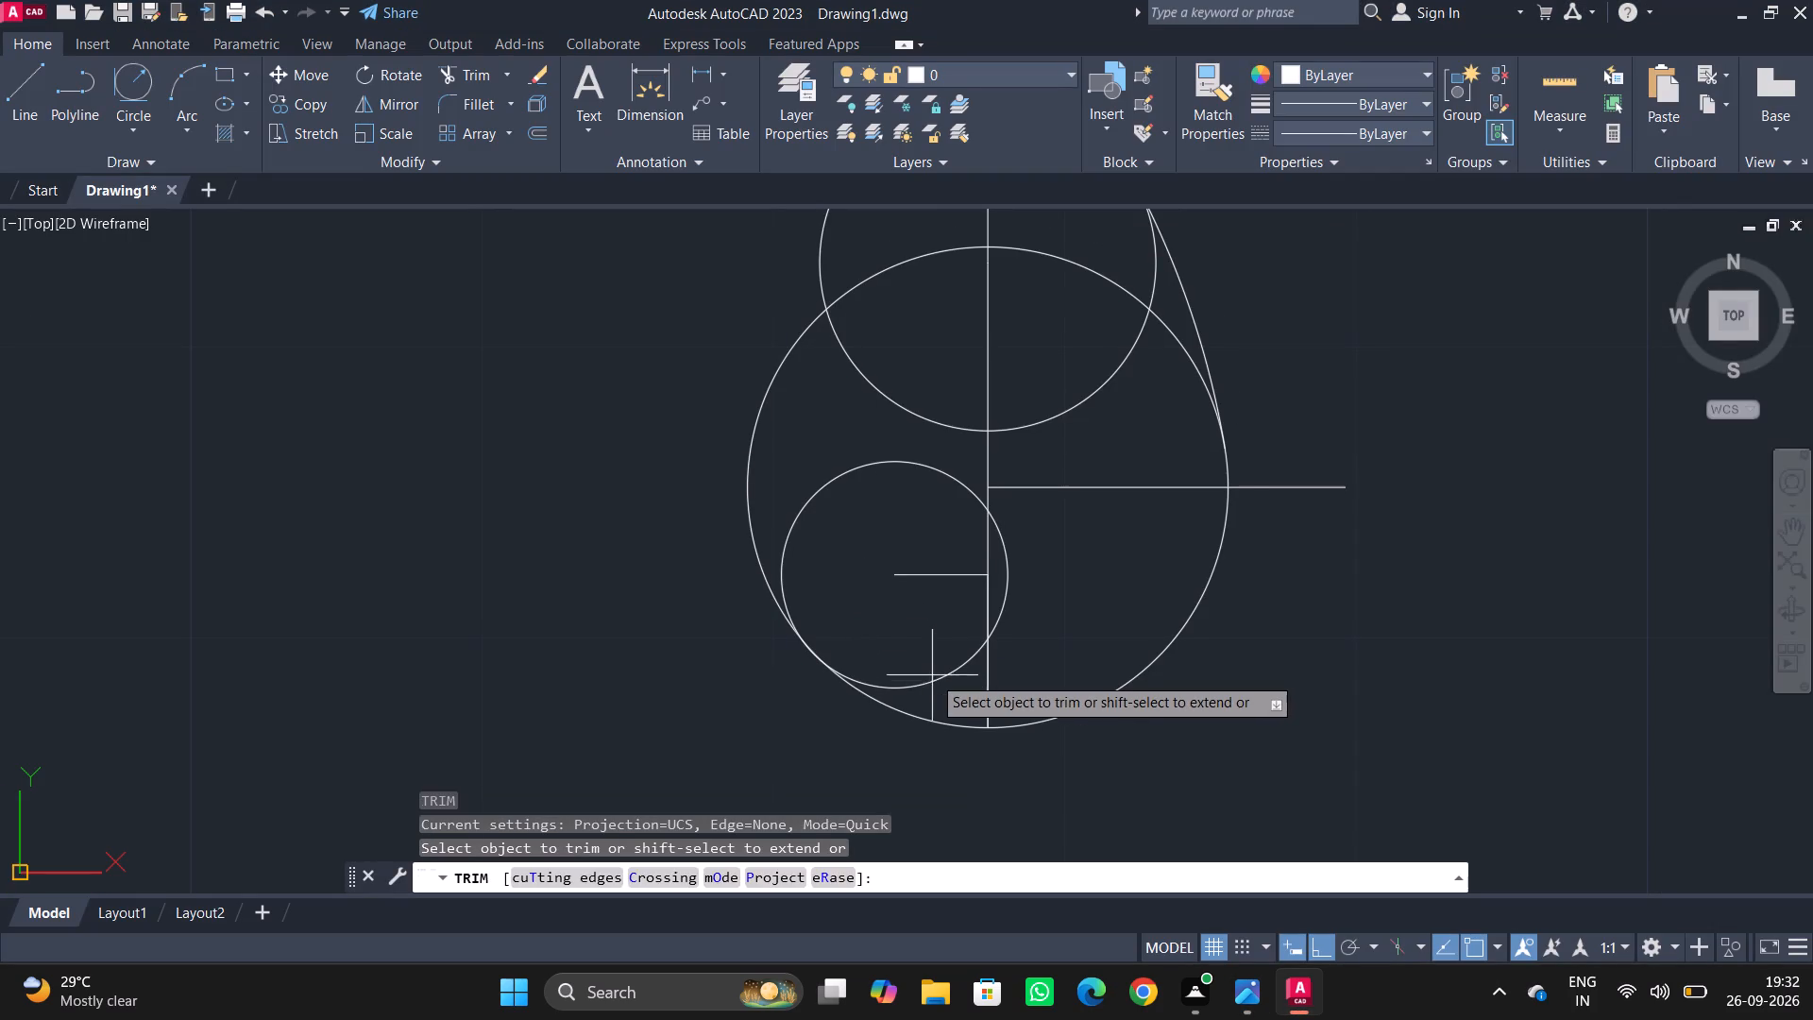
pyautogui.click(935, 692)
pyautogui.click(997, 566)
pyautogui.click(1037, 599)
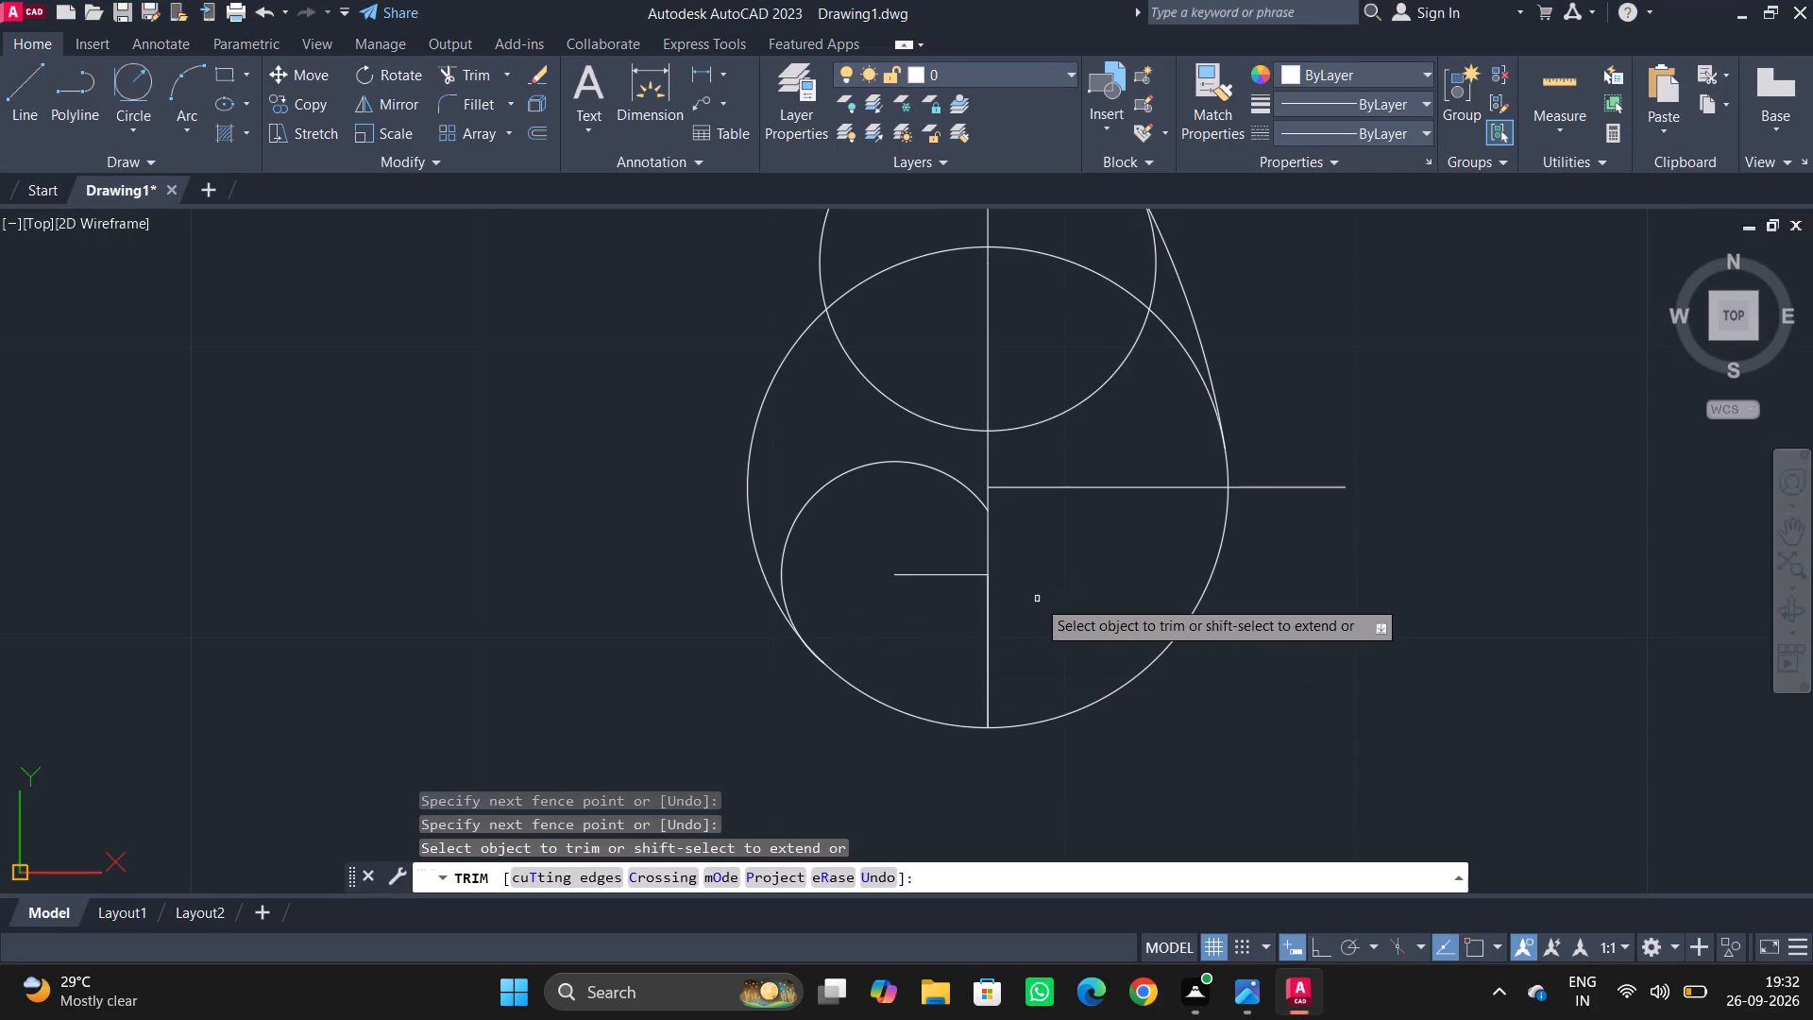
pyautogui.click(759, 465)
pyautogui.click(690, 484)
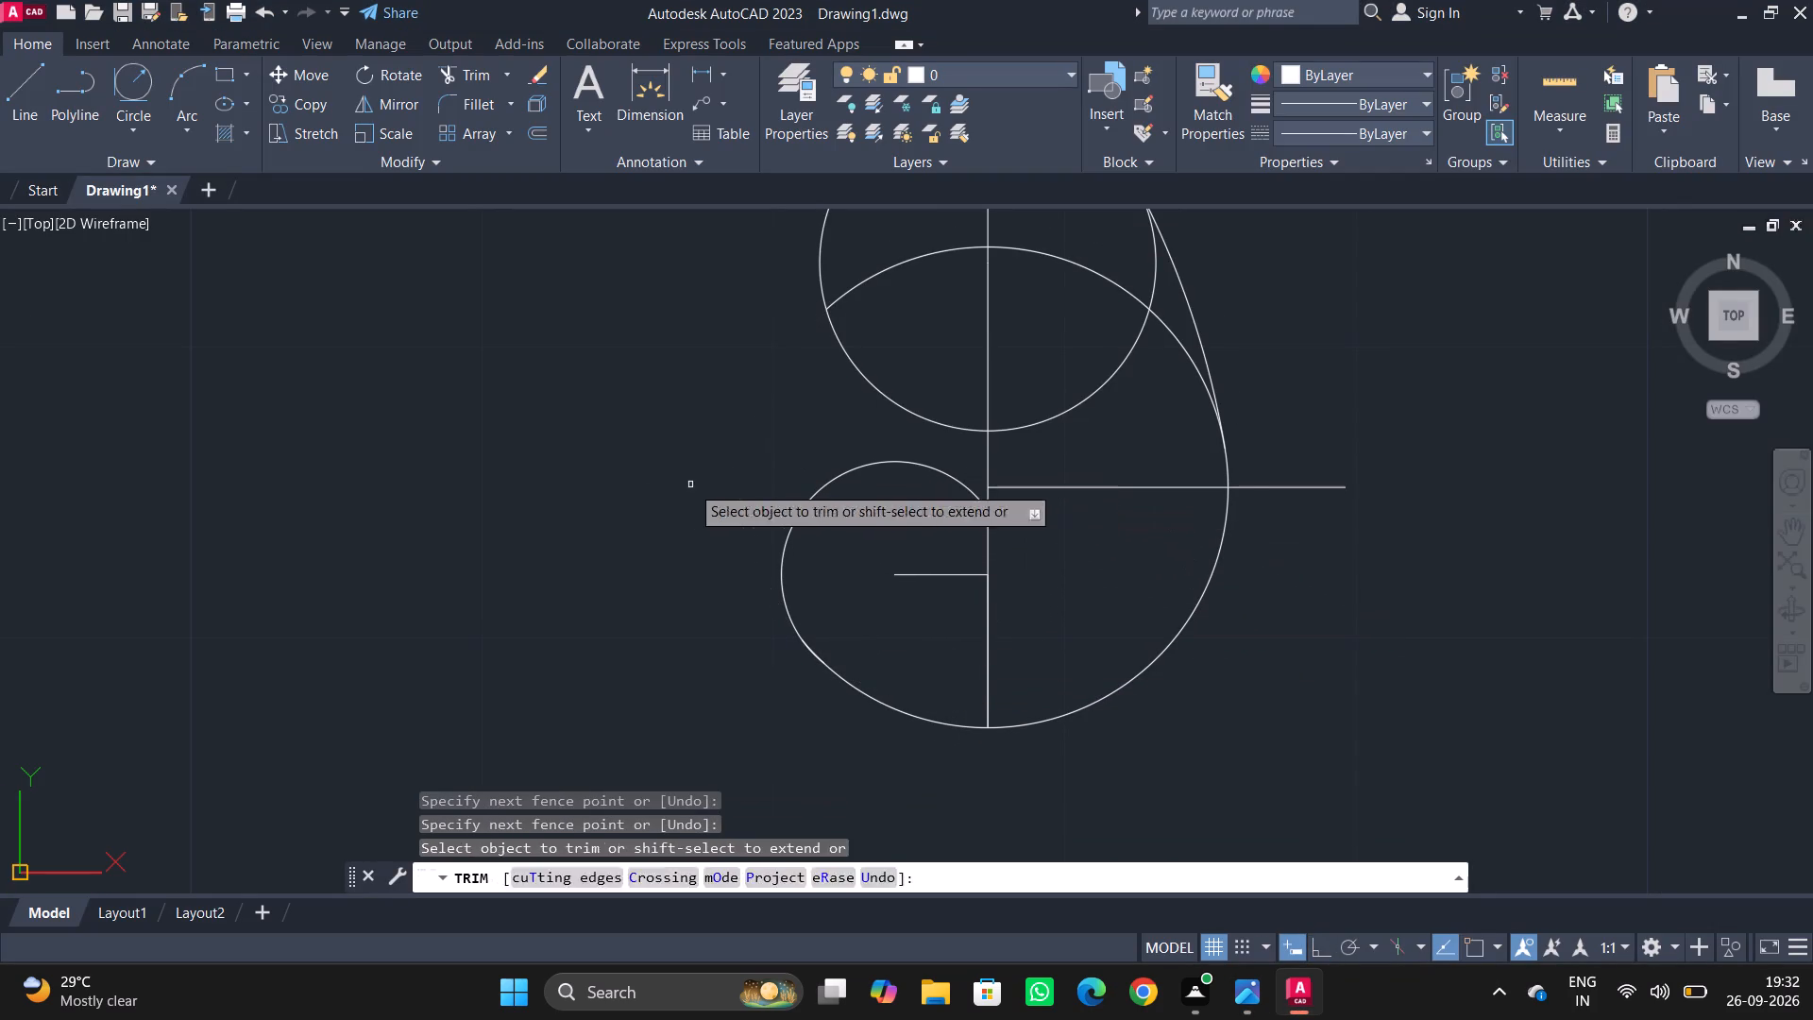
pyautogui.press('Escape')
# Draw a straight line from the leftmost point of the lower-left arc up to the left side of the R5.77 circle.
pyautogui.moveTo(1170, 613); pyautogui.dragTo(1199, 760, button='middle')
pyautogui.hotkey('alt', 'Tab')
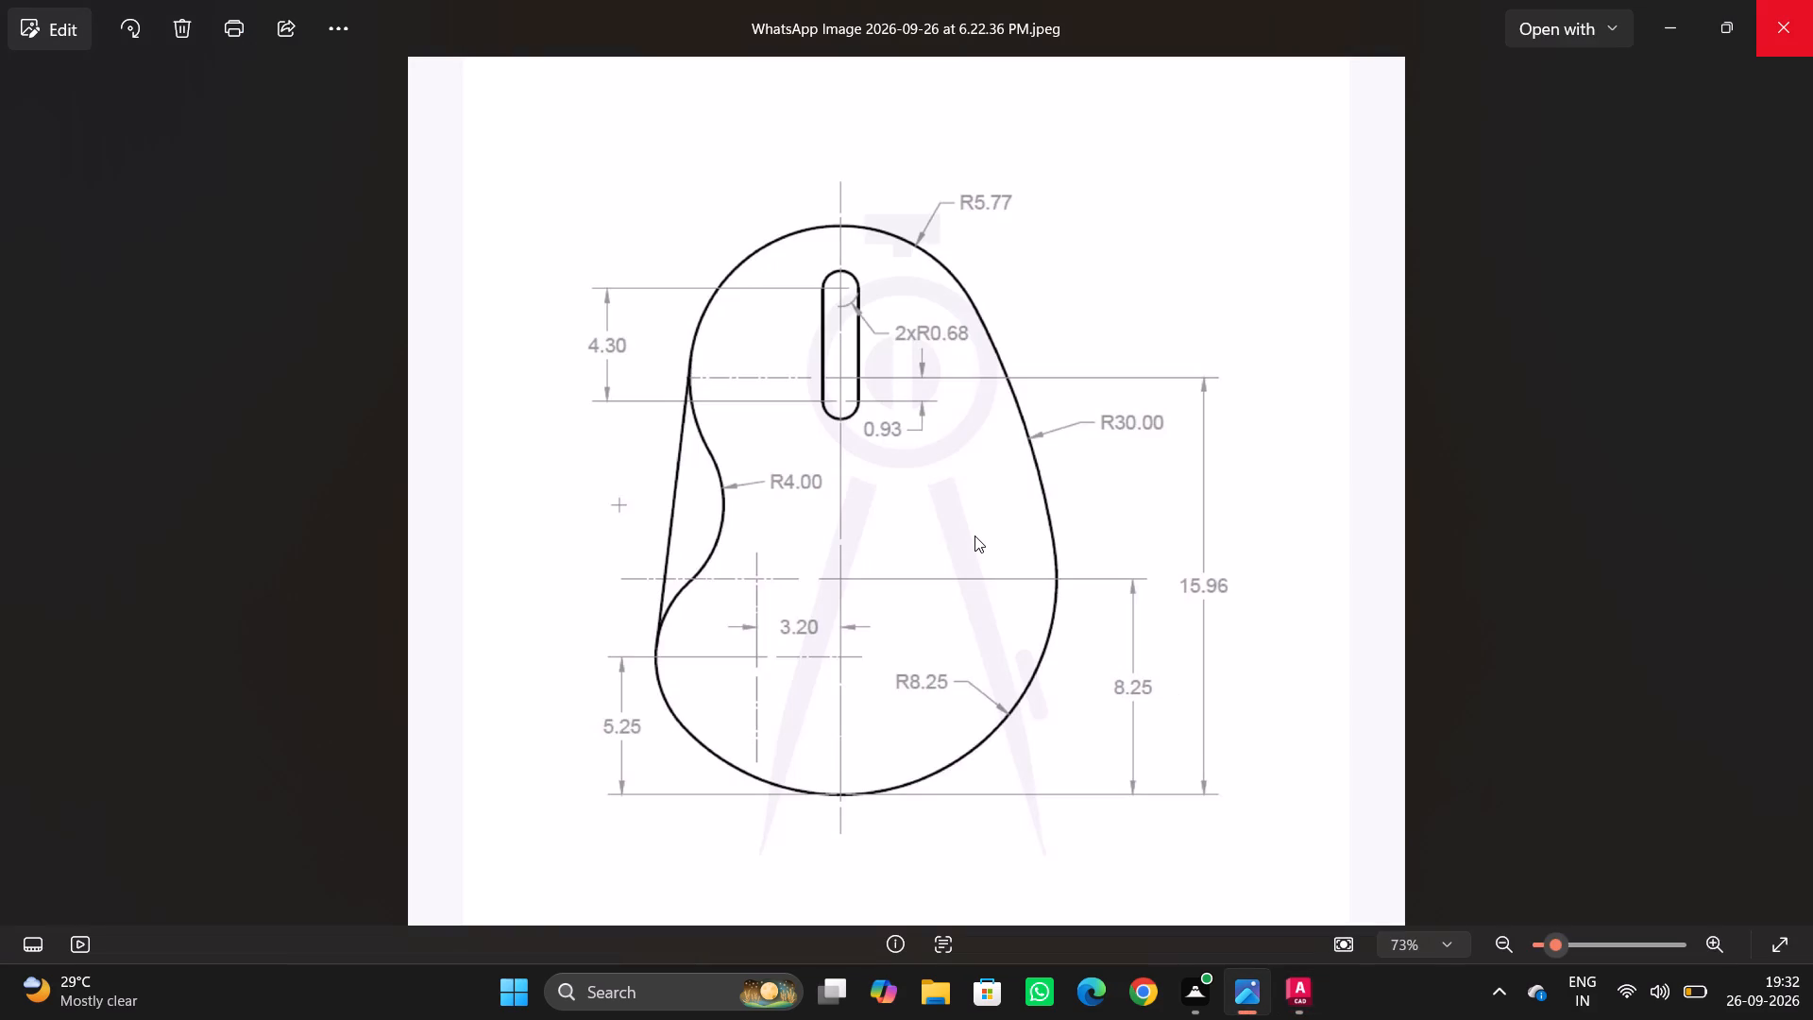
pyautogui.hotkey('alt', 'Tab')
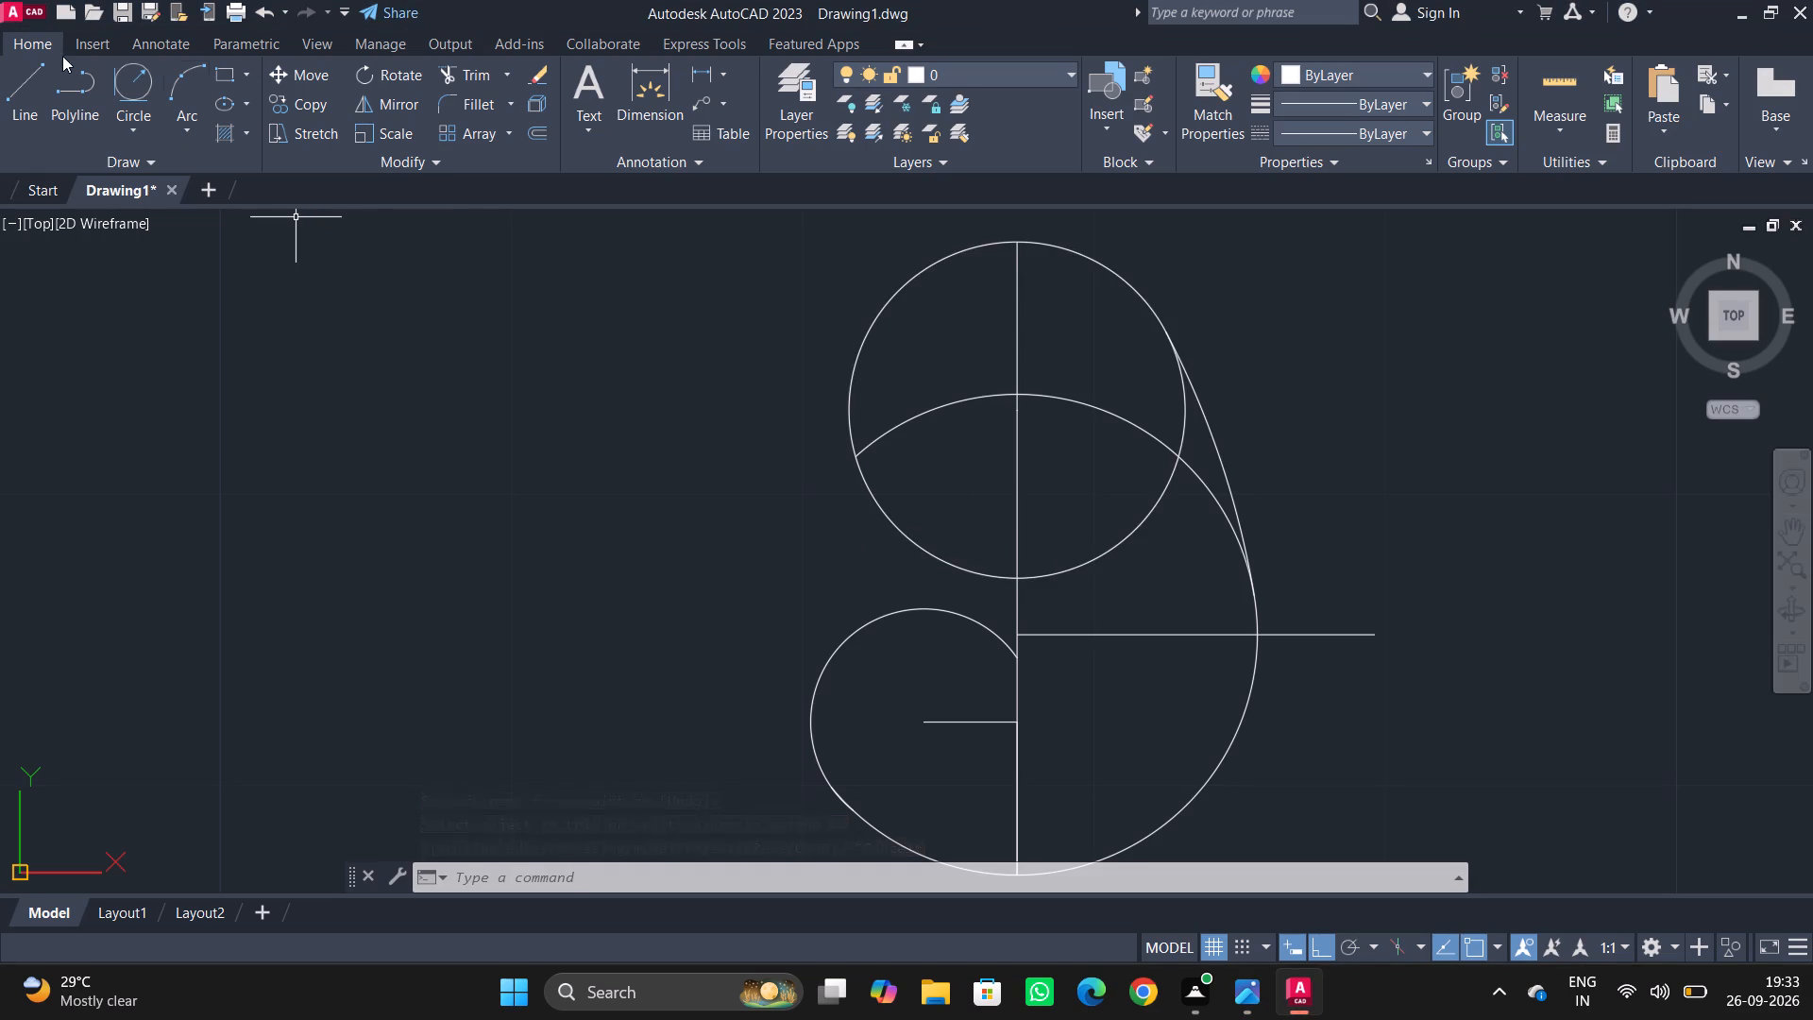
pyautogui.click(144, 142)
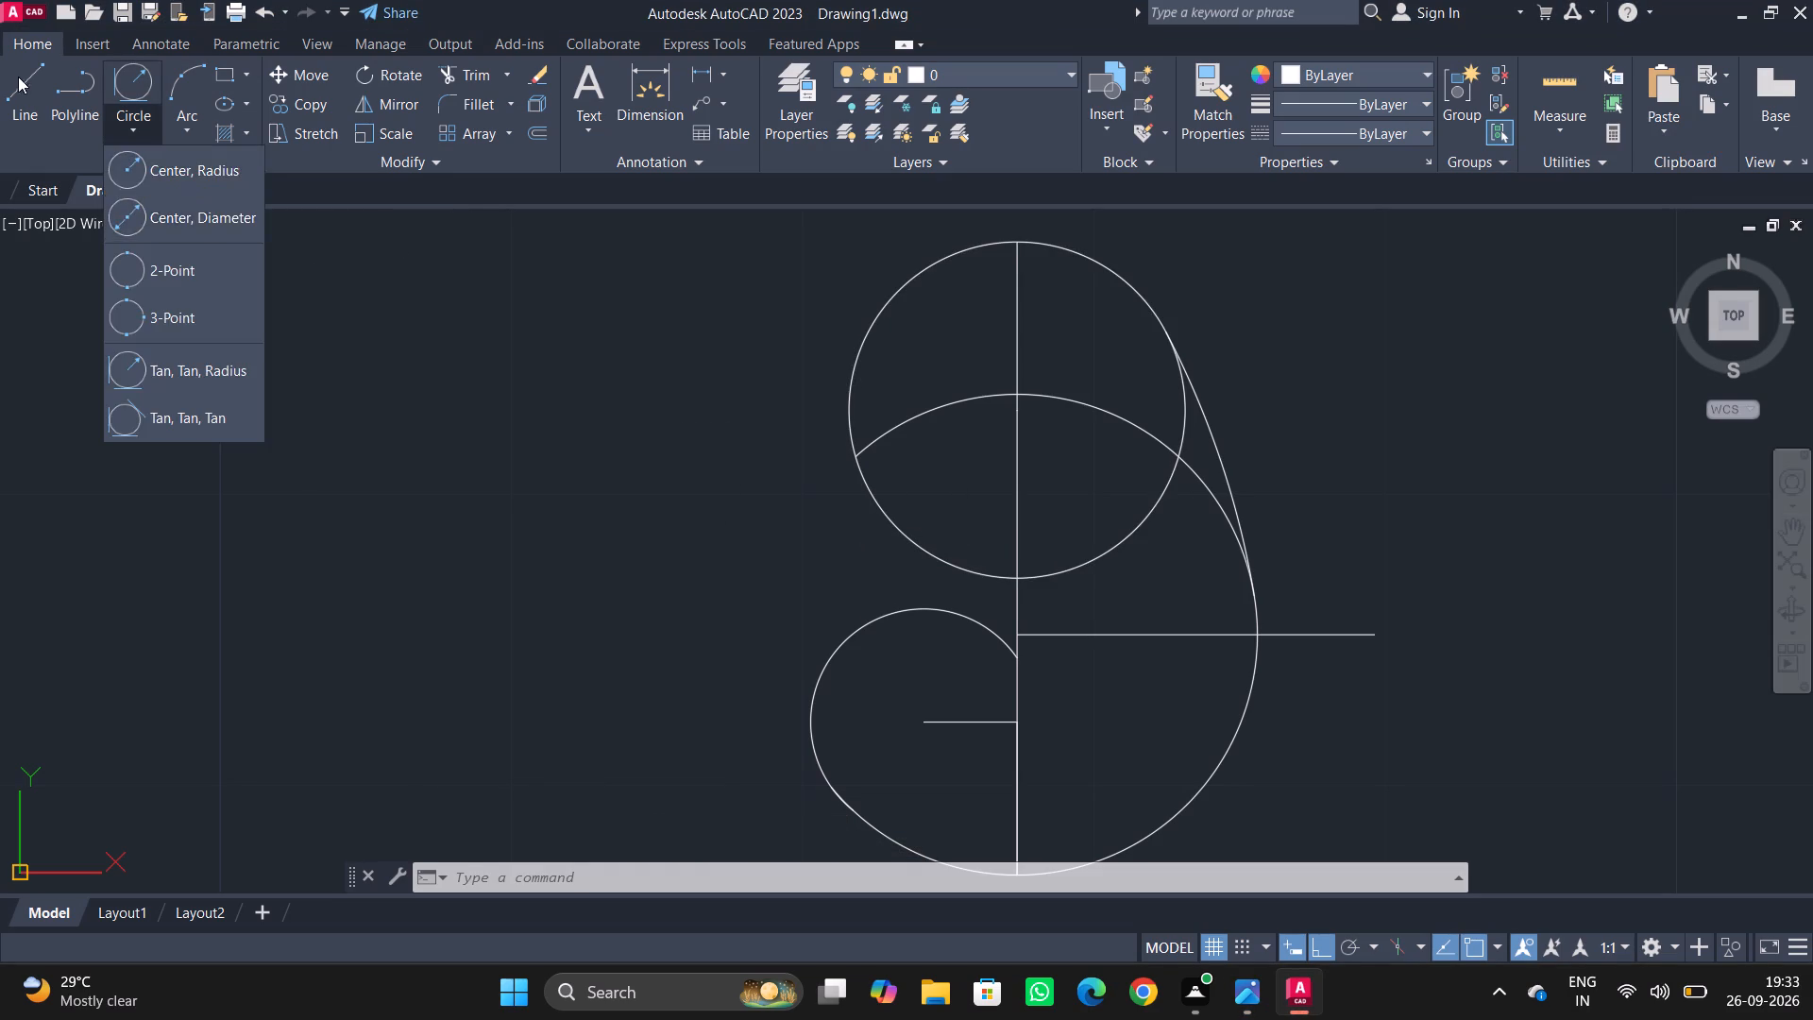
pyautogui.click(15, 72)
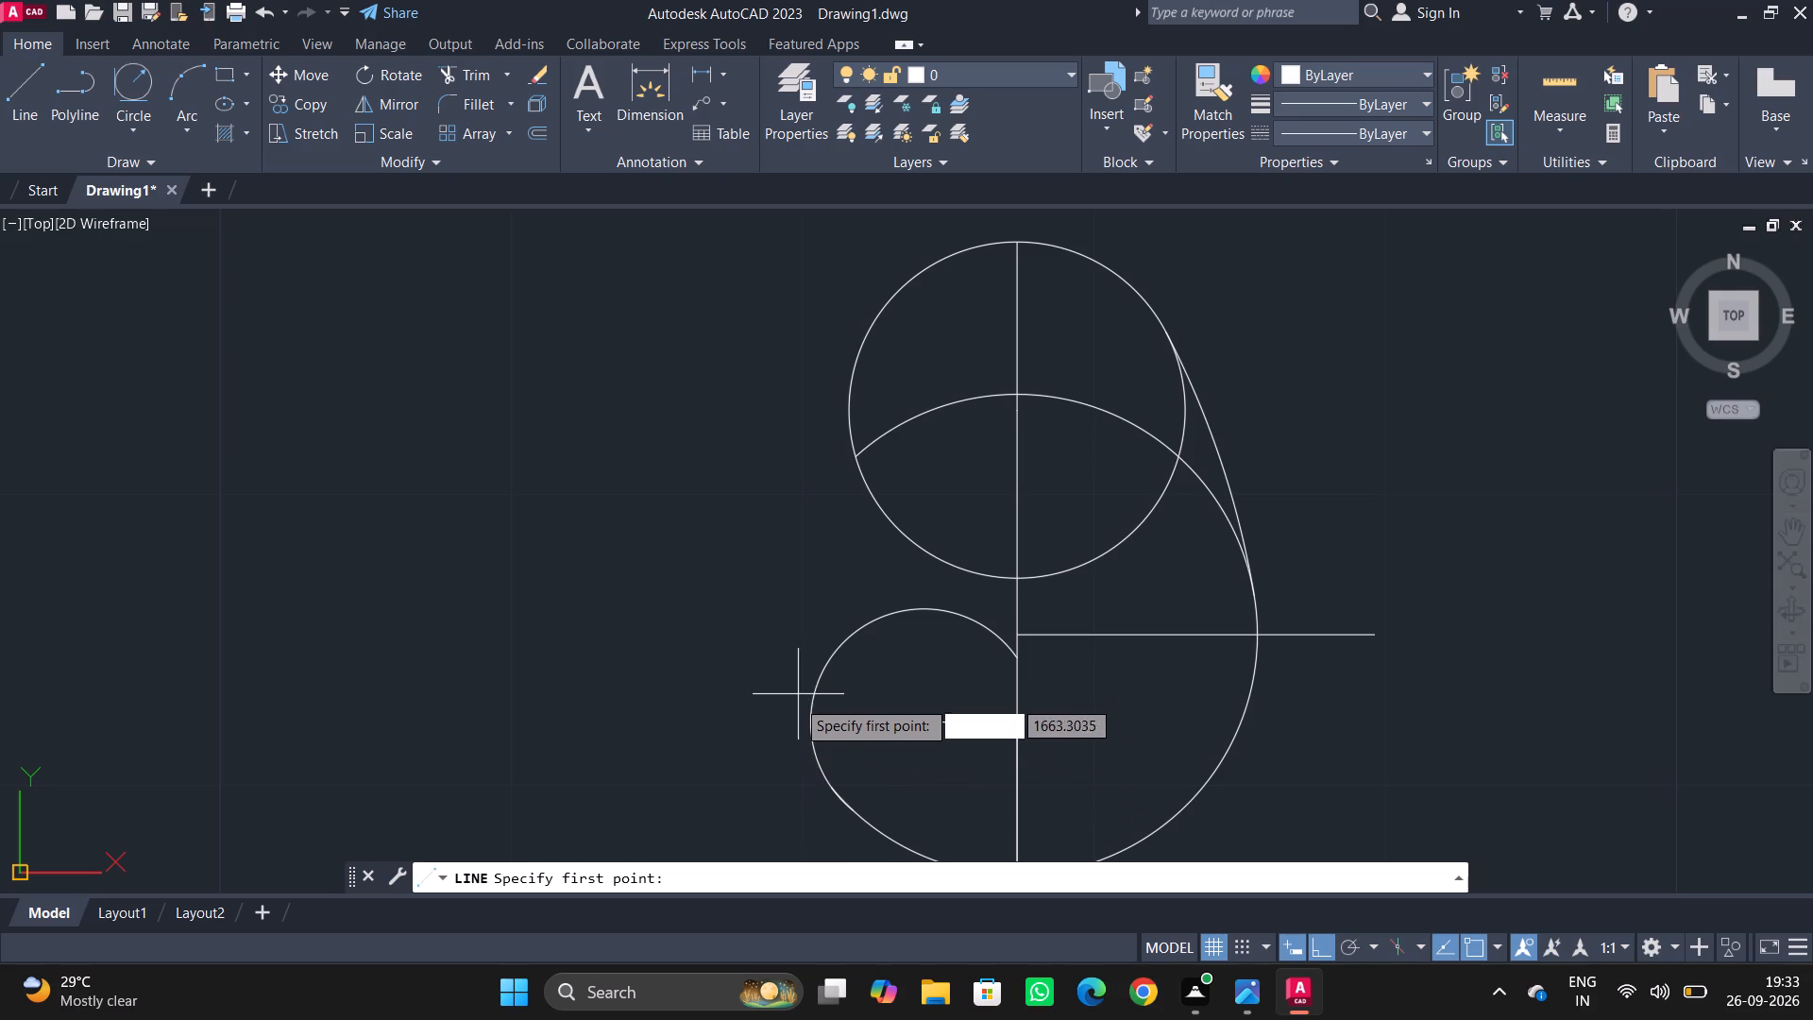
pyautogui.click(806, 722)
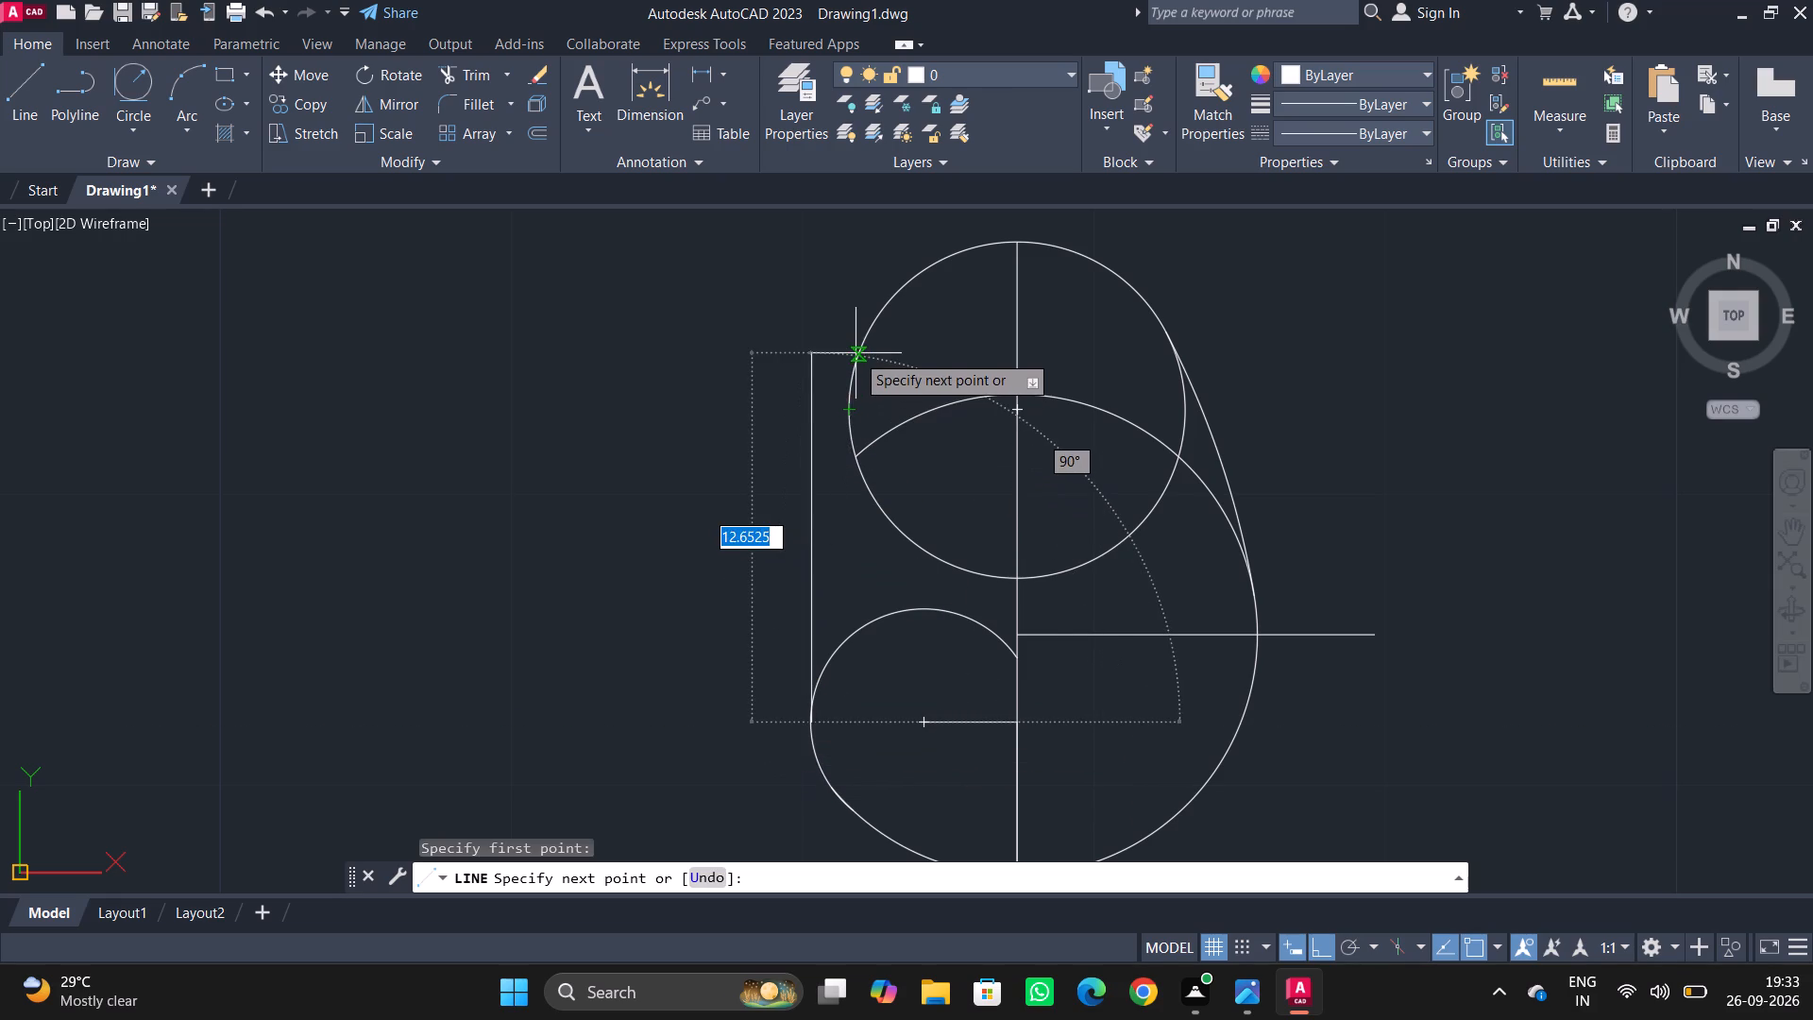
pyautogui.click(840, 389)
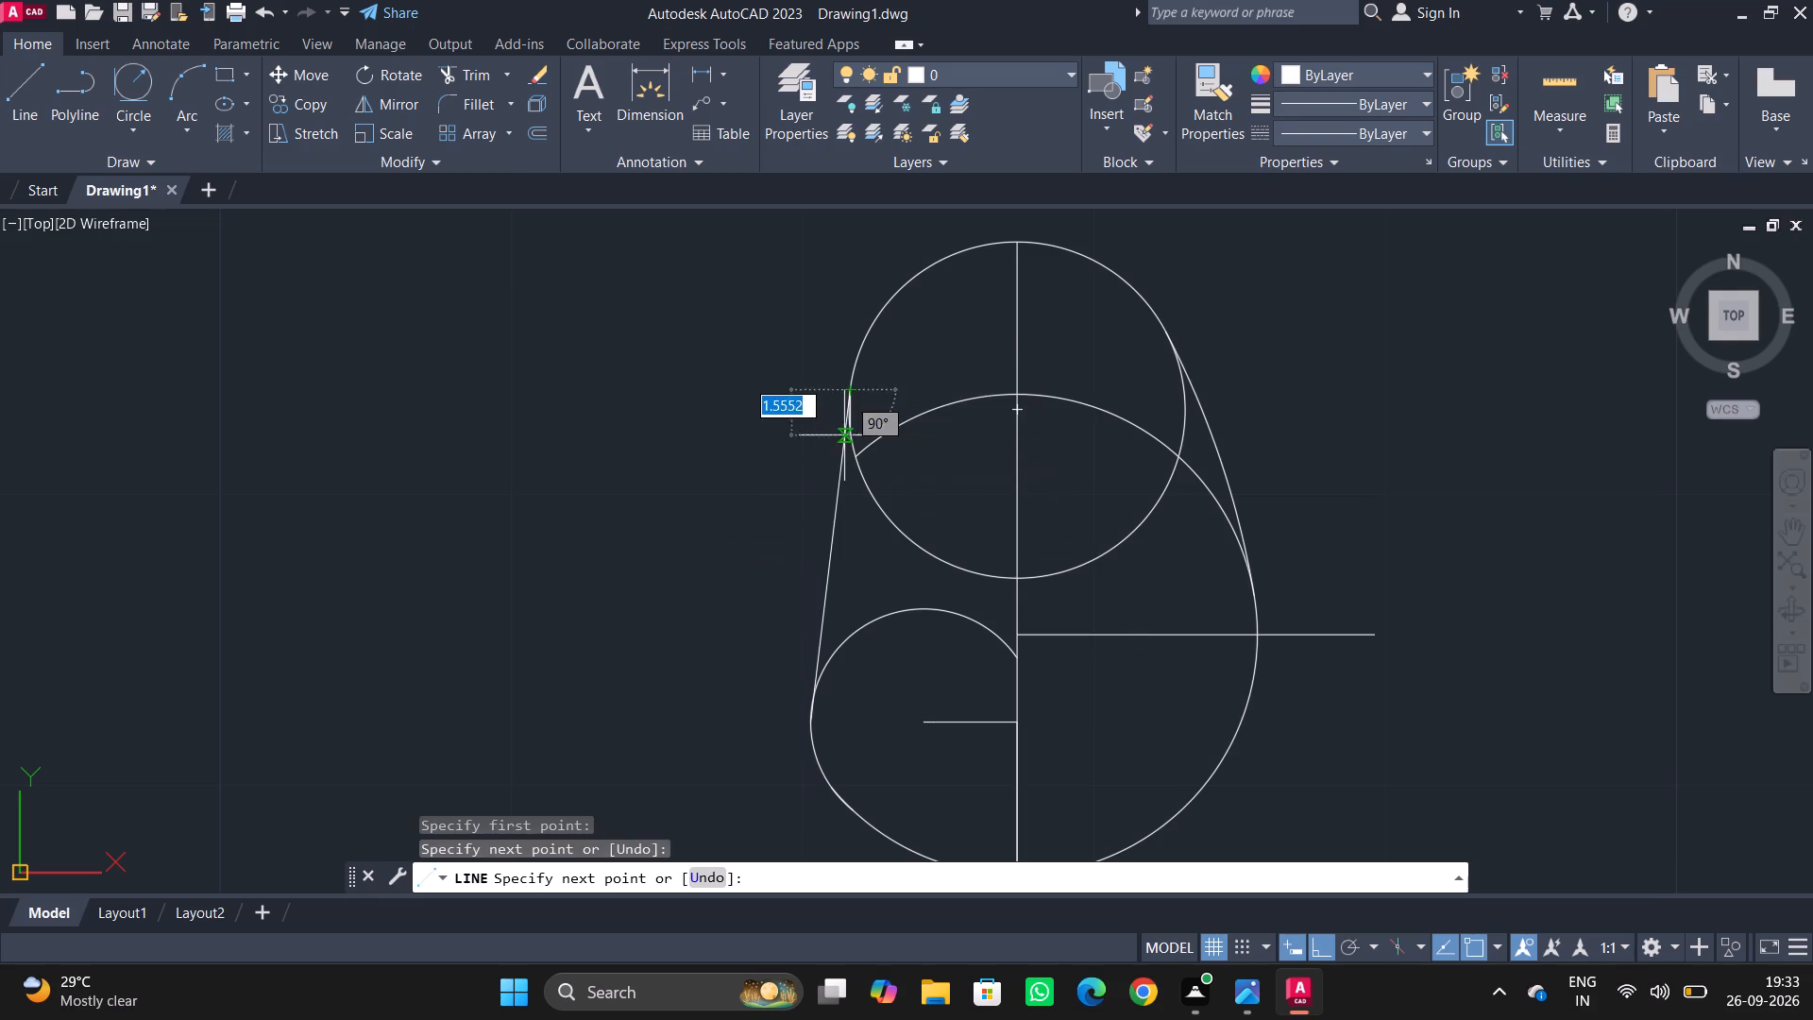
pyautogui.press('Escape')
pyautogui.press('Escape')
pyautogui.press('Escape')
# Stretch the lower end of the left side line upward so it meets the lower-left arc slightly above its leftmost point.
pyautogui.hotkey('alt', 'Tab')
pyautogui.hotkey('alt', 'Tab')
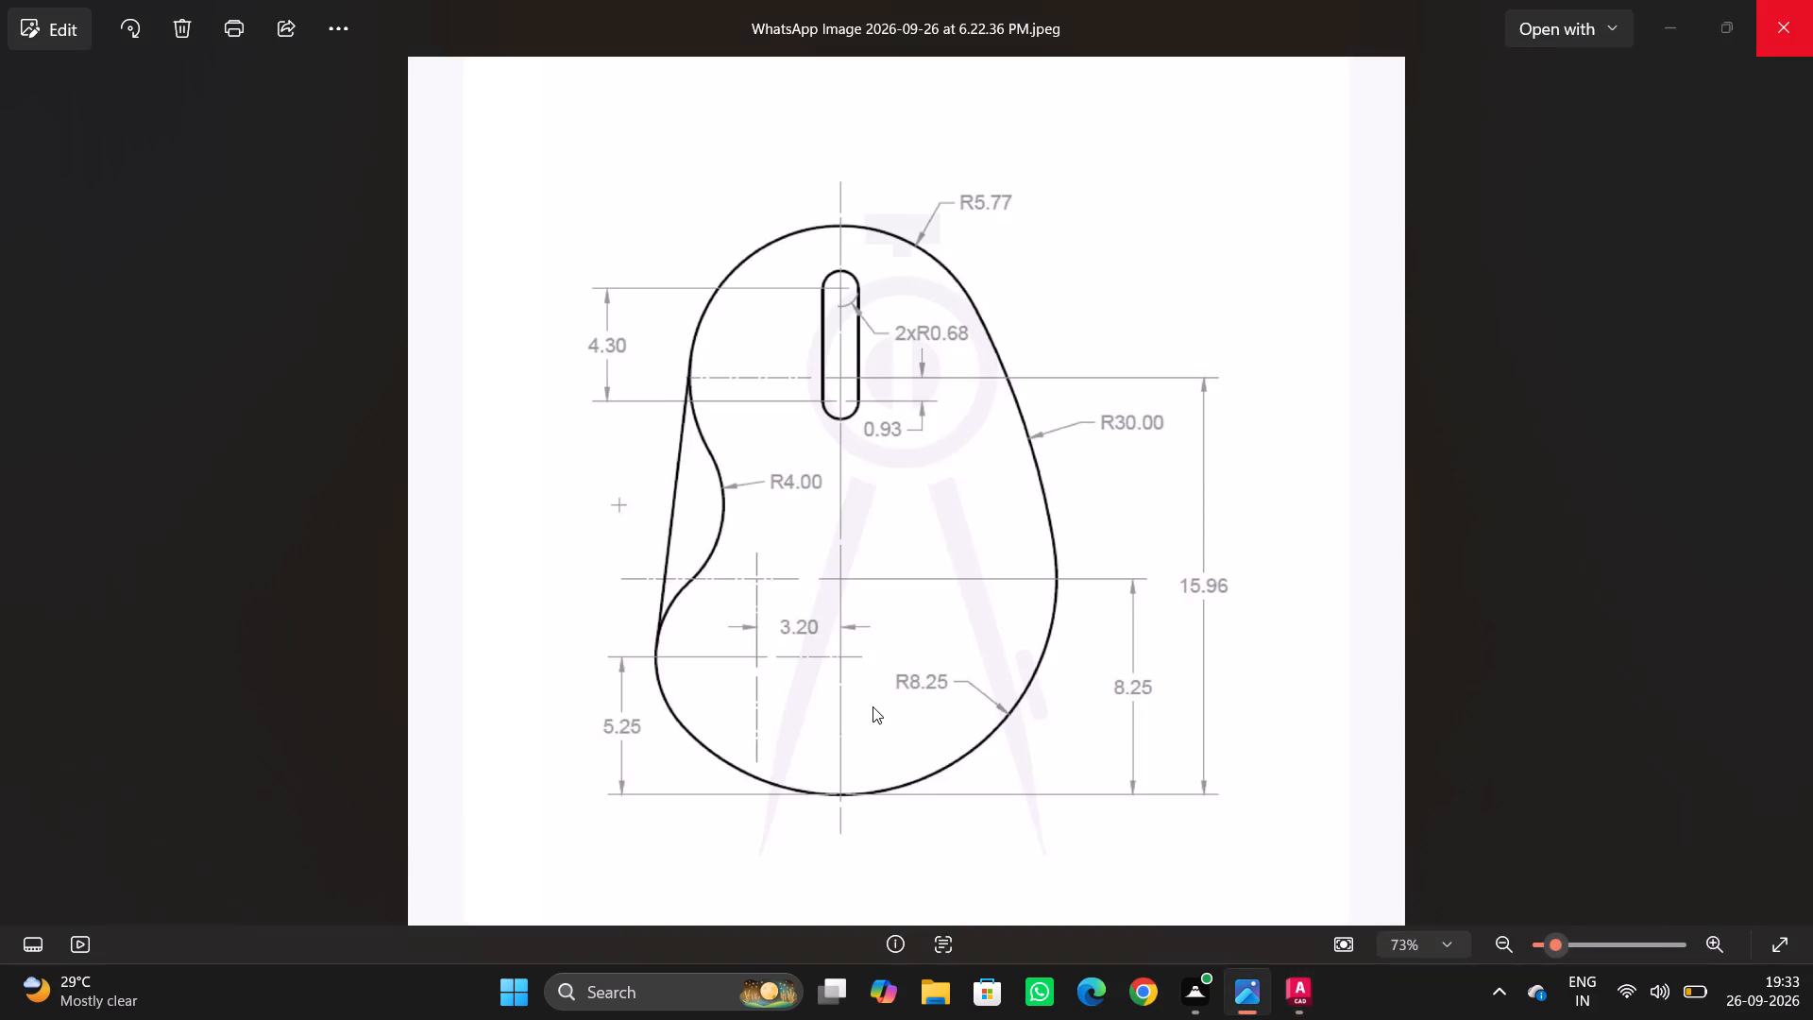
pyautogui.scroll(2, 817, 657)
pyautogui.moveTo(809, 664); pyautogui.dragTo(831, 434, button='middle')
pyautogui.scroll(1, 815, 477)
pyautogui.click(834, 428)
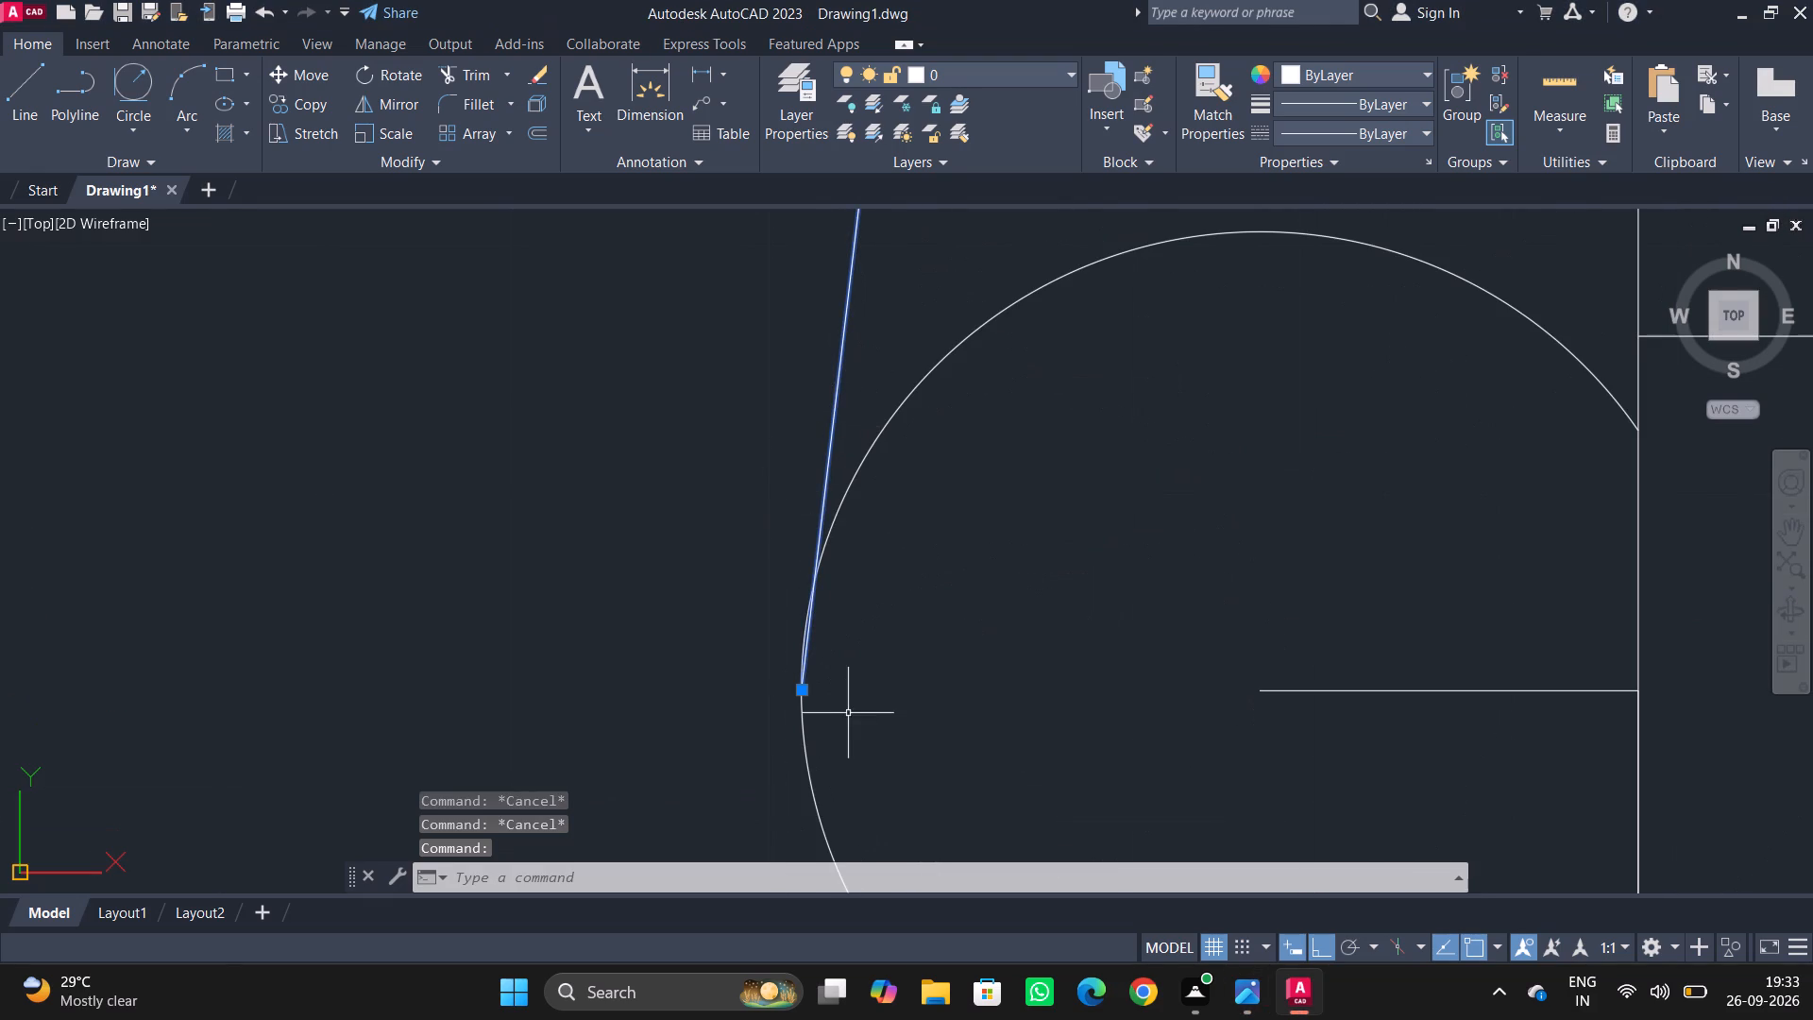
pyautogui.scroll(4, 839, 712)
pyautogui.click(644, 614)
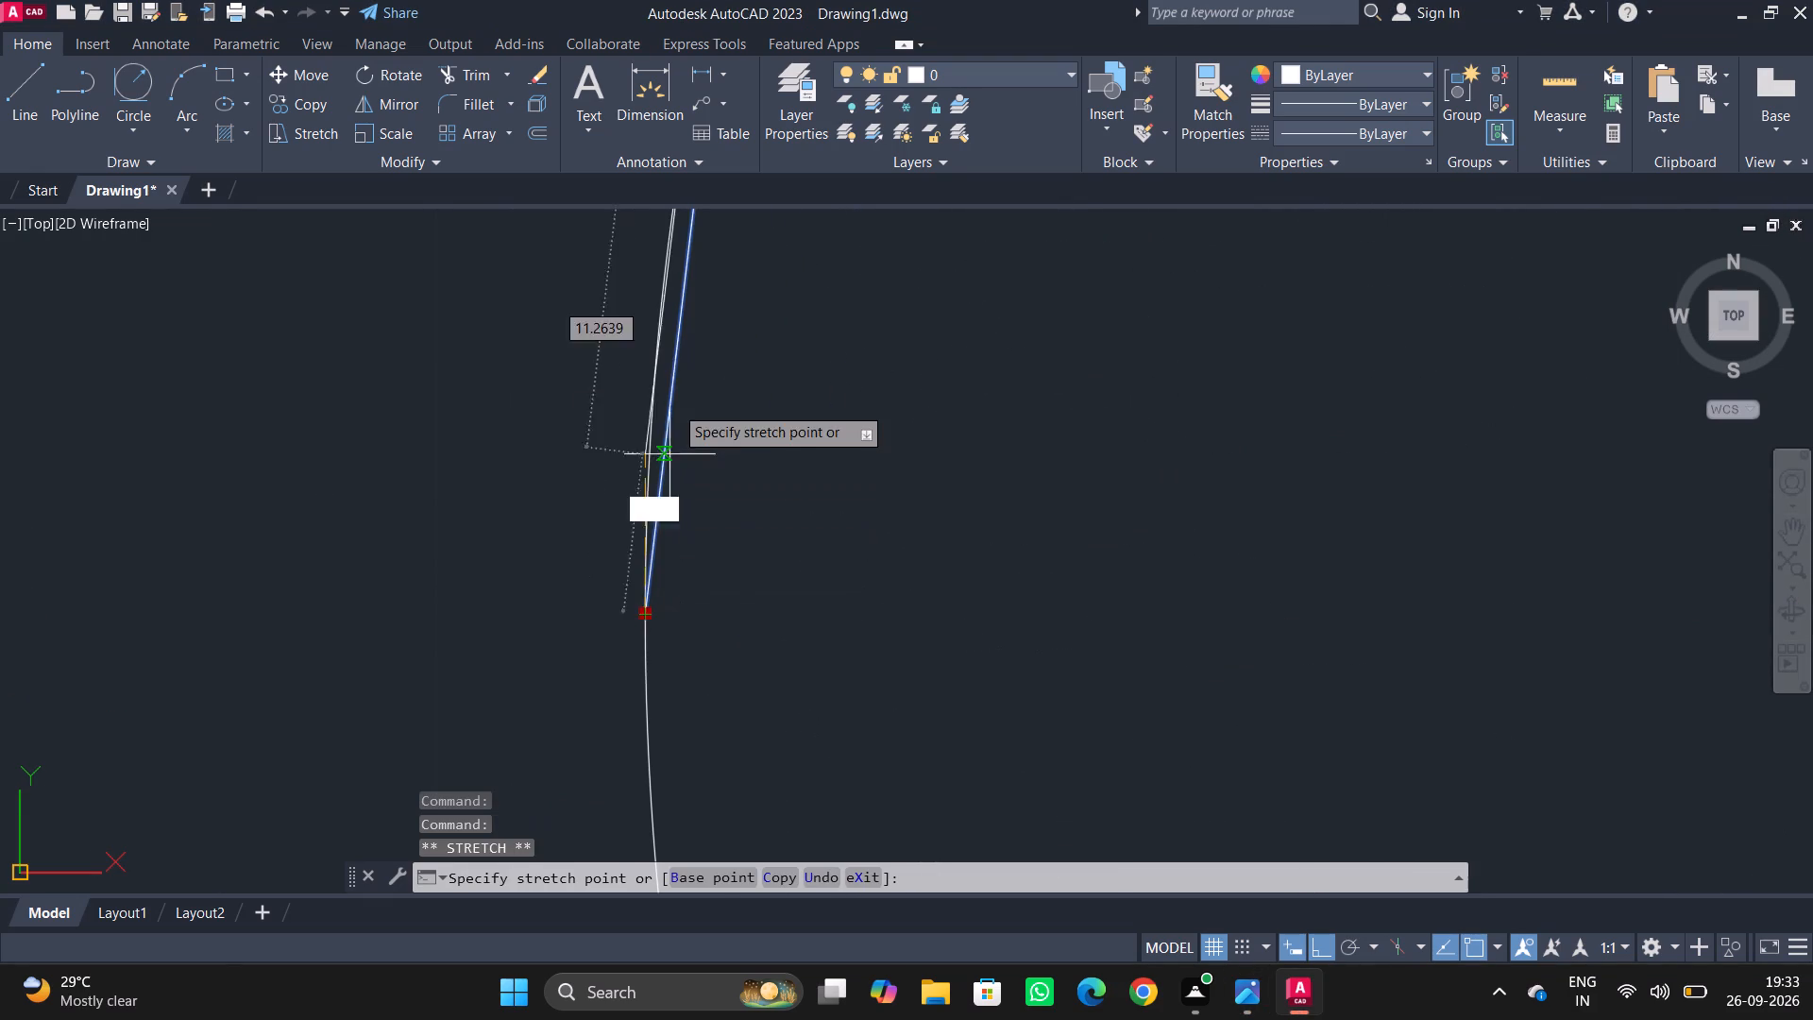
pyautogui.click(656, 321)
pyautogui.press('Escape')
# Fillet the lower-left arc and the R5.77 circle with a radius of 4 to form the concave left curve.
pyautogui.scroll(-3, 862, 555)
pyautogui.moveTo(868, 494); pyautogui.dragTo(781, 689, button='middle')
pyautogui.scroll(-3, 788, 682)
pyautogui.moveTo(966, 453); pyautogui.dragTo(965, 586, button='middle')
pyautogui.scroll(-2, 974, 556)
pyautogui.moveTo(984, 565); pyautogui.dragTo(1048, 524, button='middle')
pyautogui.hotkey('alt', 'Tab')
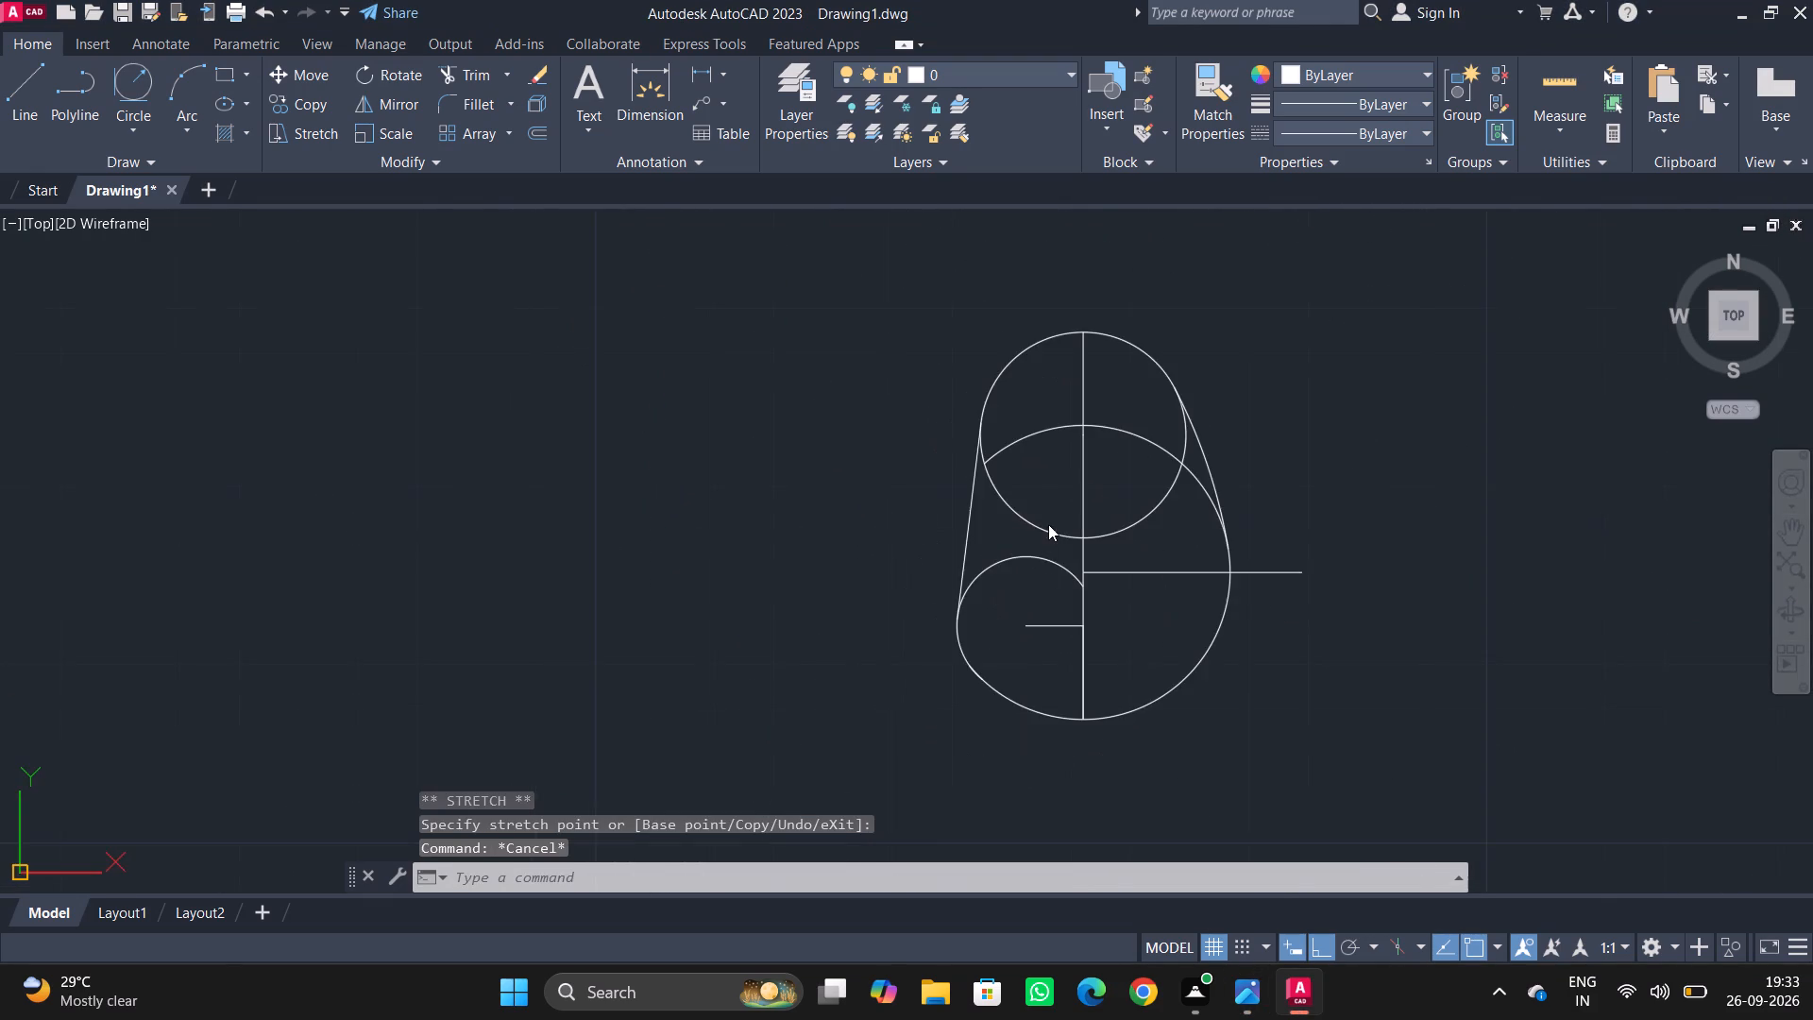
pyautogui.hotkey('alt', 'Tab')
pyautogui.scroll(1, 1005, 521)
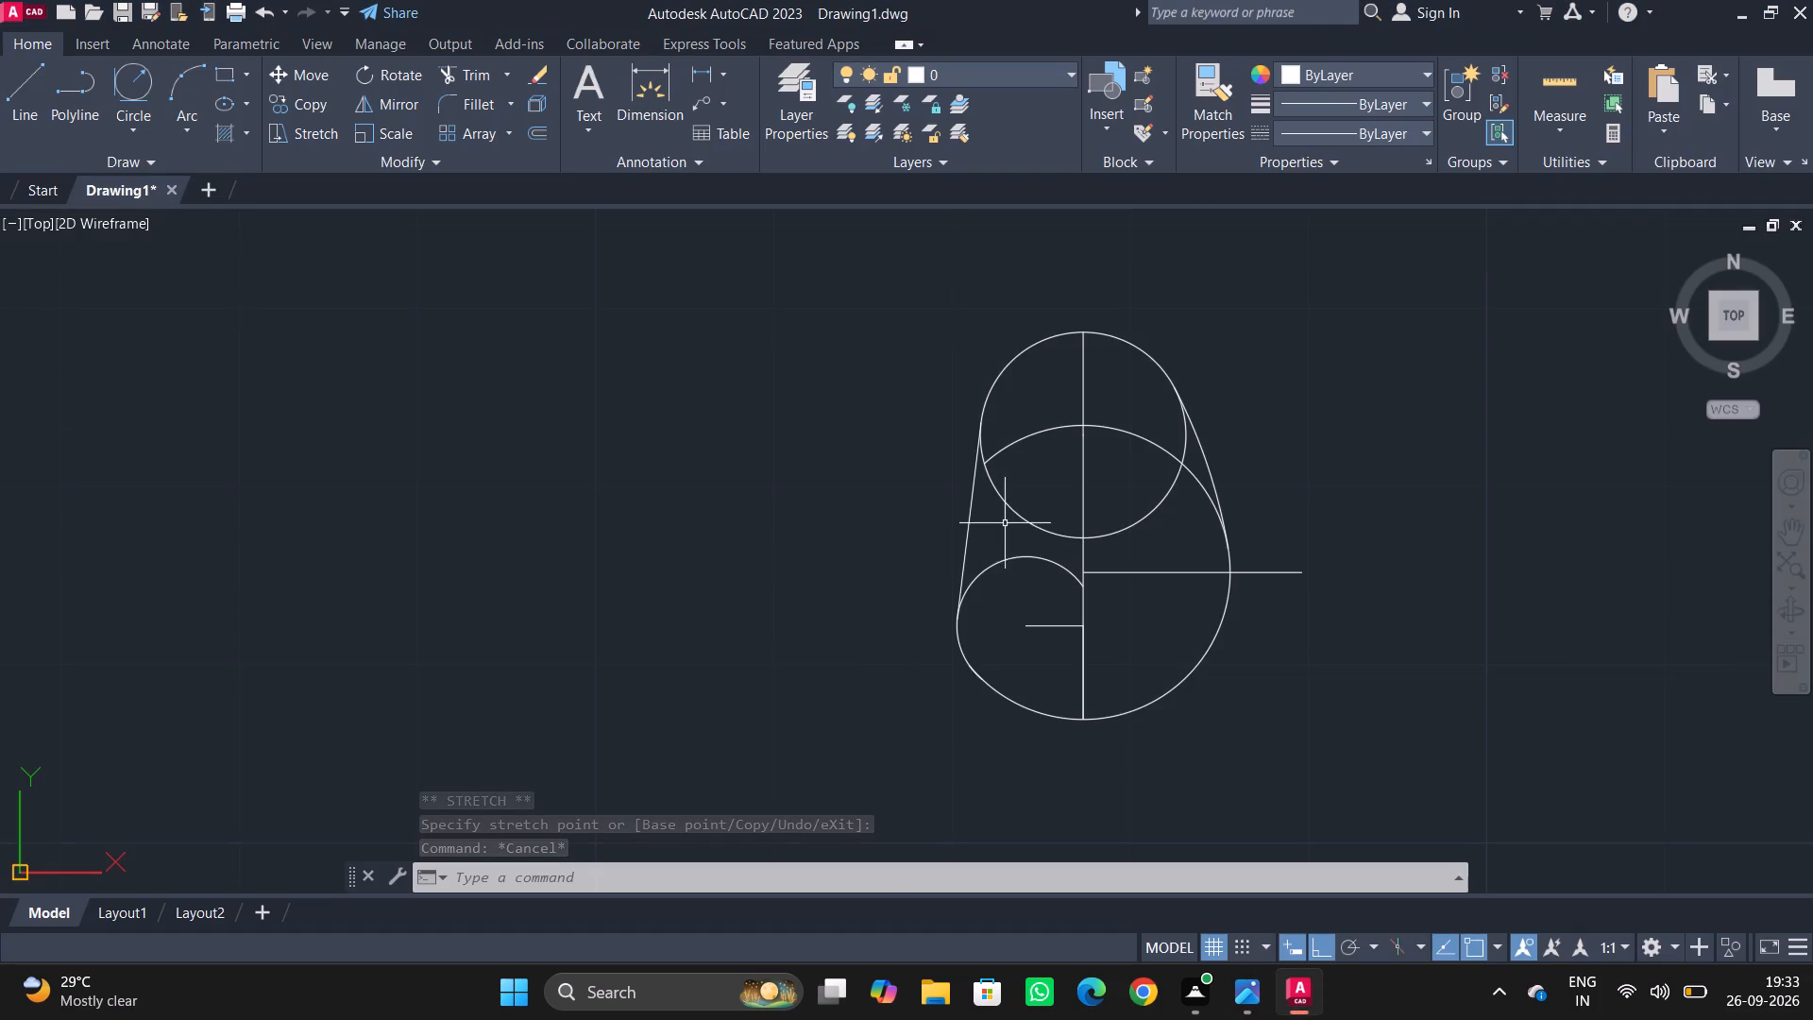
pyautogui.scroll(1, 1005, 521)
pyautogui.moveTo(1002, 521); pyautogui.dragTo(919, 500, button='middle')
pyautogui.write('F')
pyautogui.press('space')
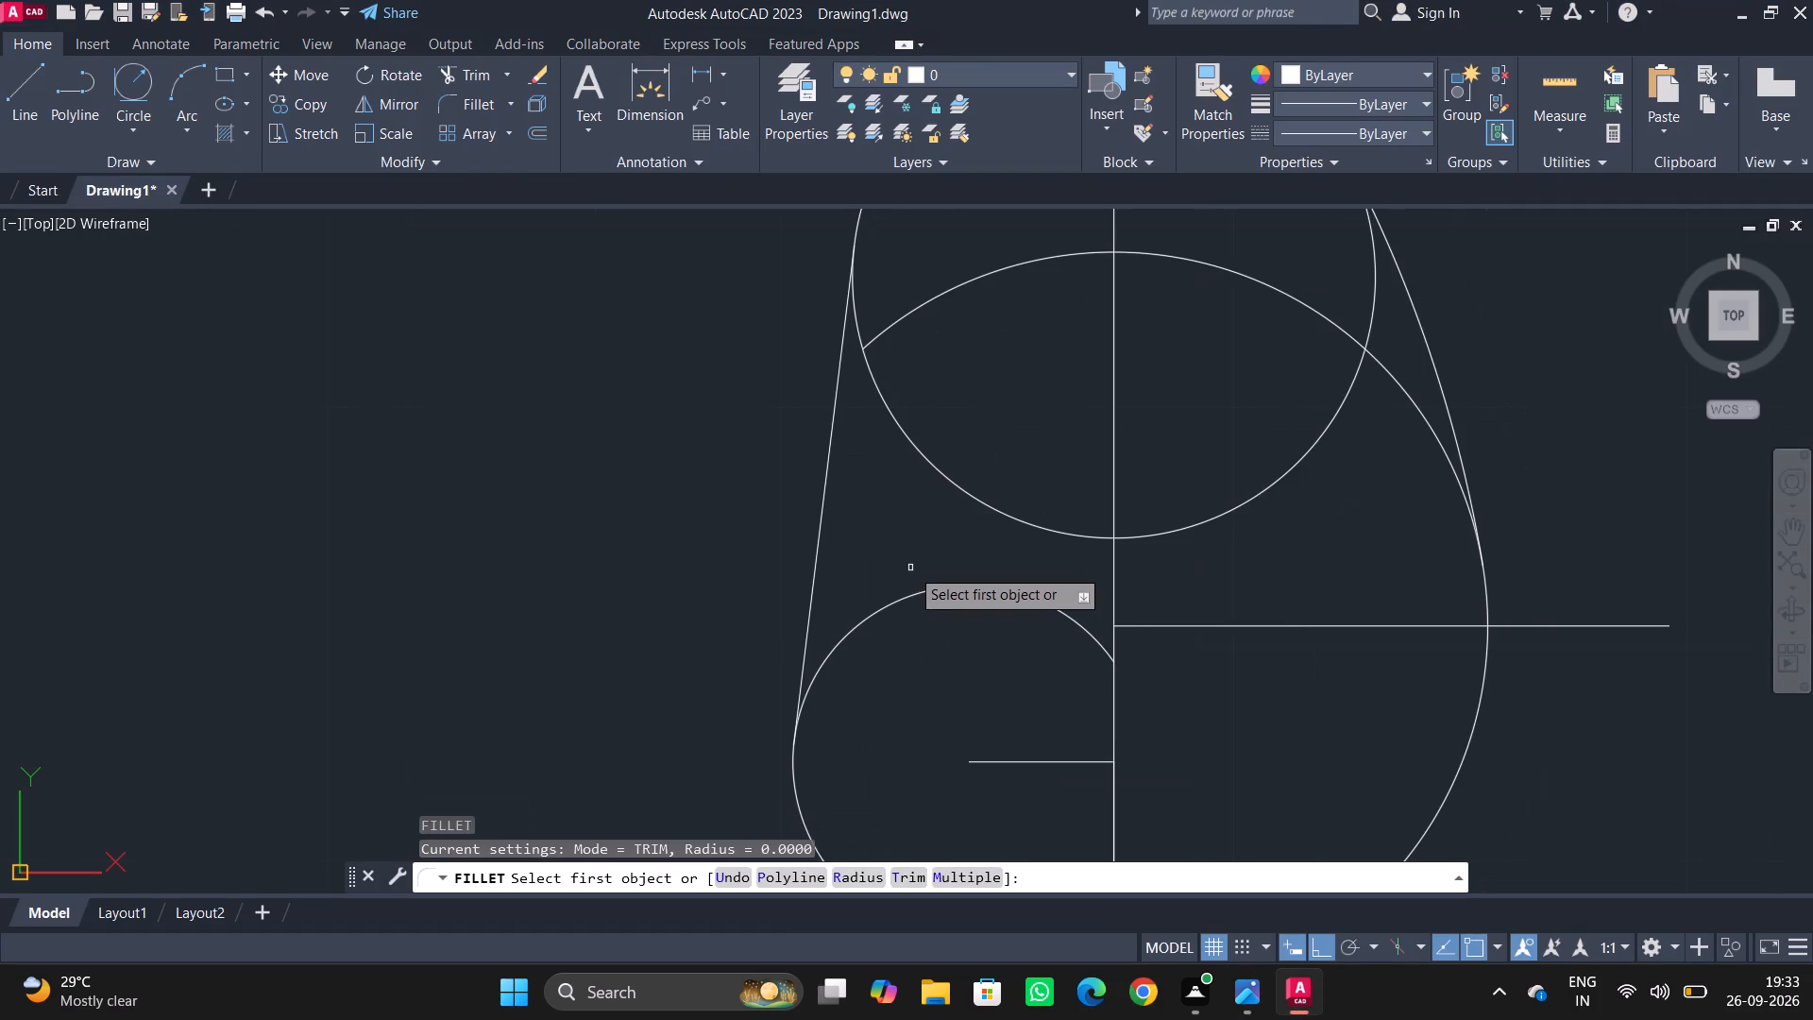
pyautogui.write('R')
pyautogui.press('space')
pyautogui.hotkey('alt', 'Tab')
pyautogui.hotkey('alt', 'Tab')
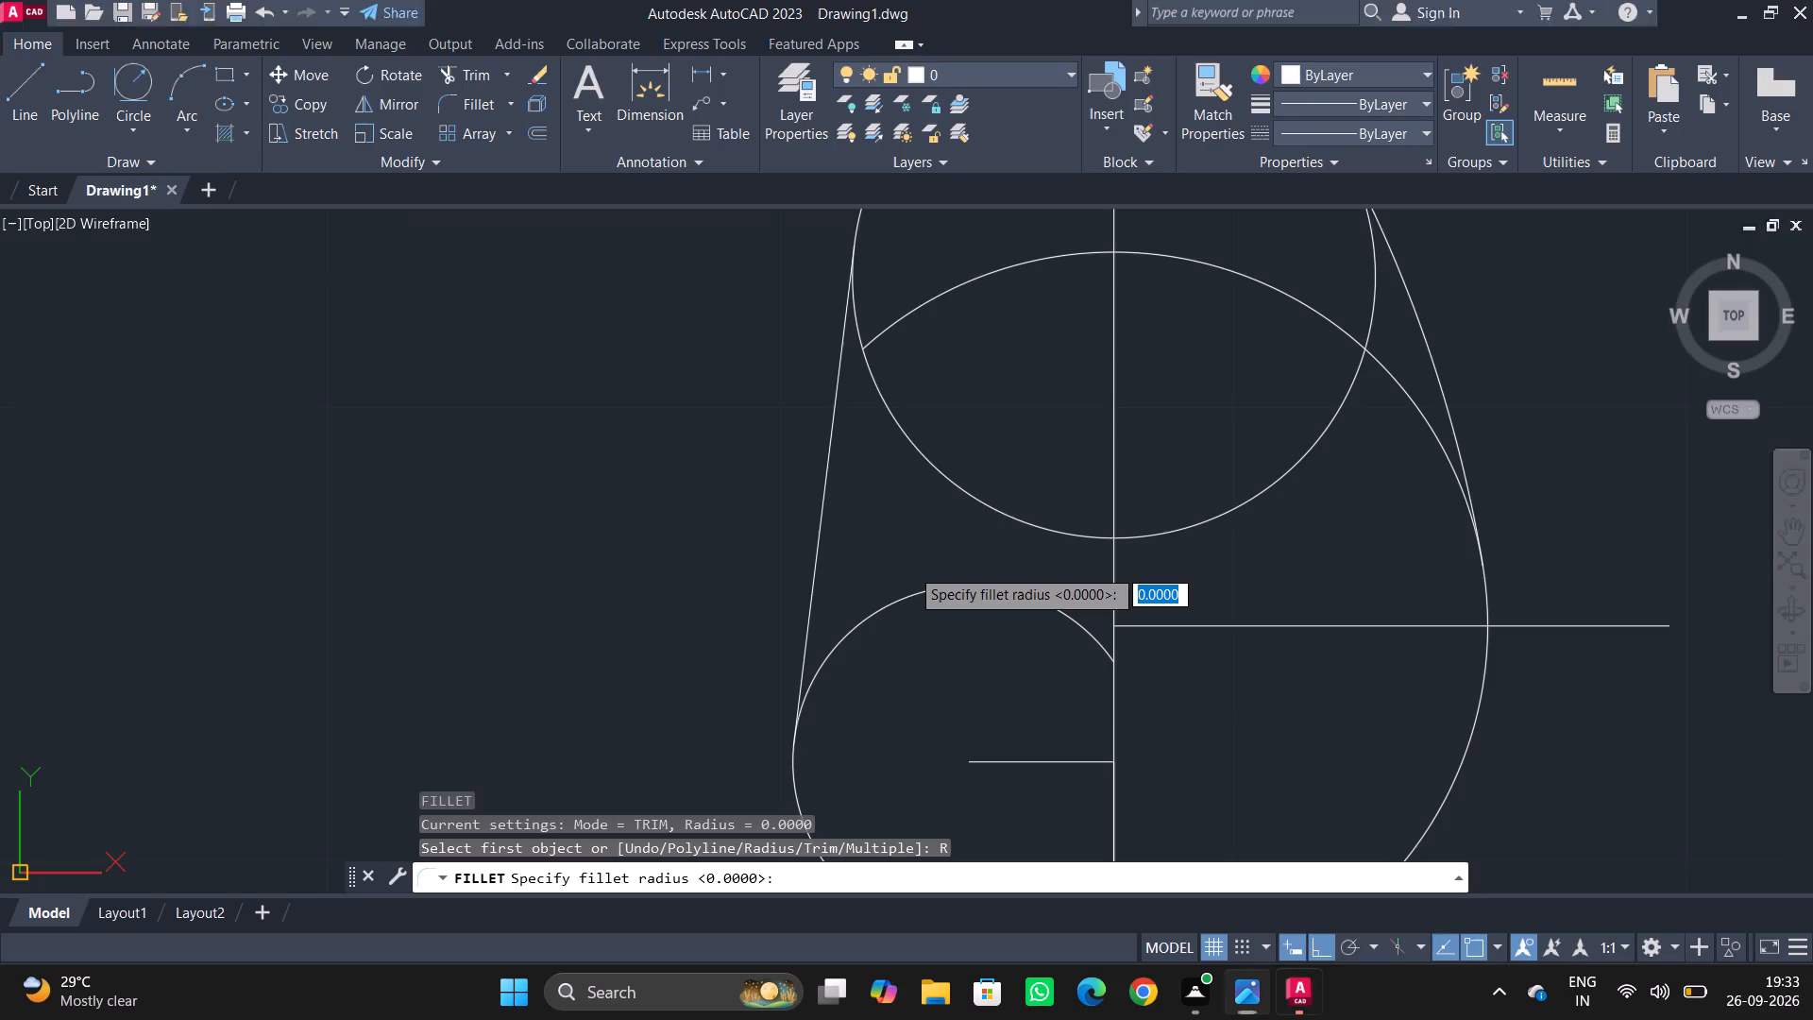
pyautogui.write('4')
pyautogui.press('space')
pyautogui.click(907, 598)
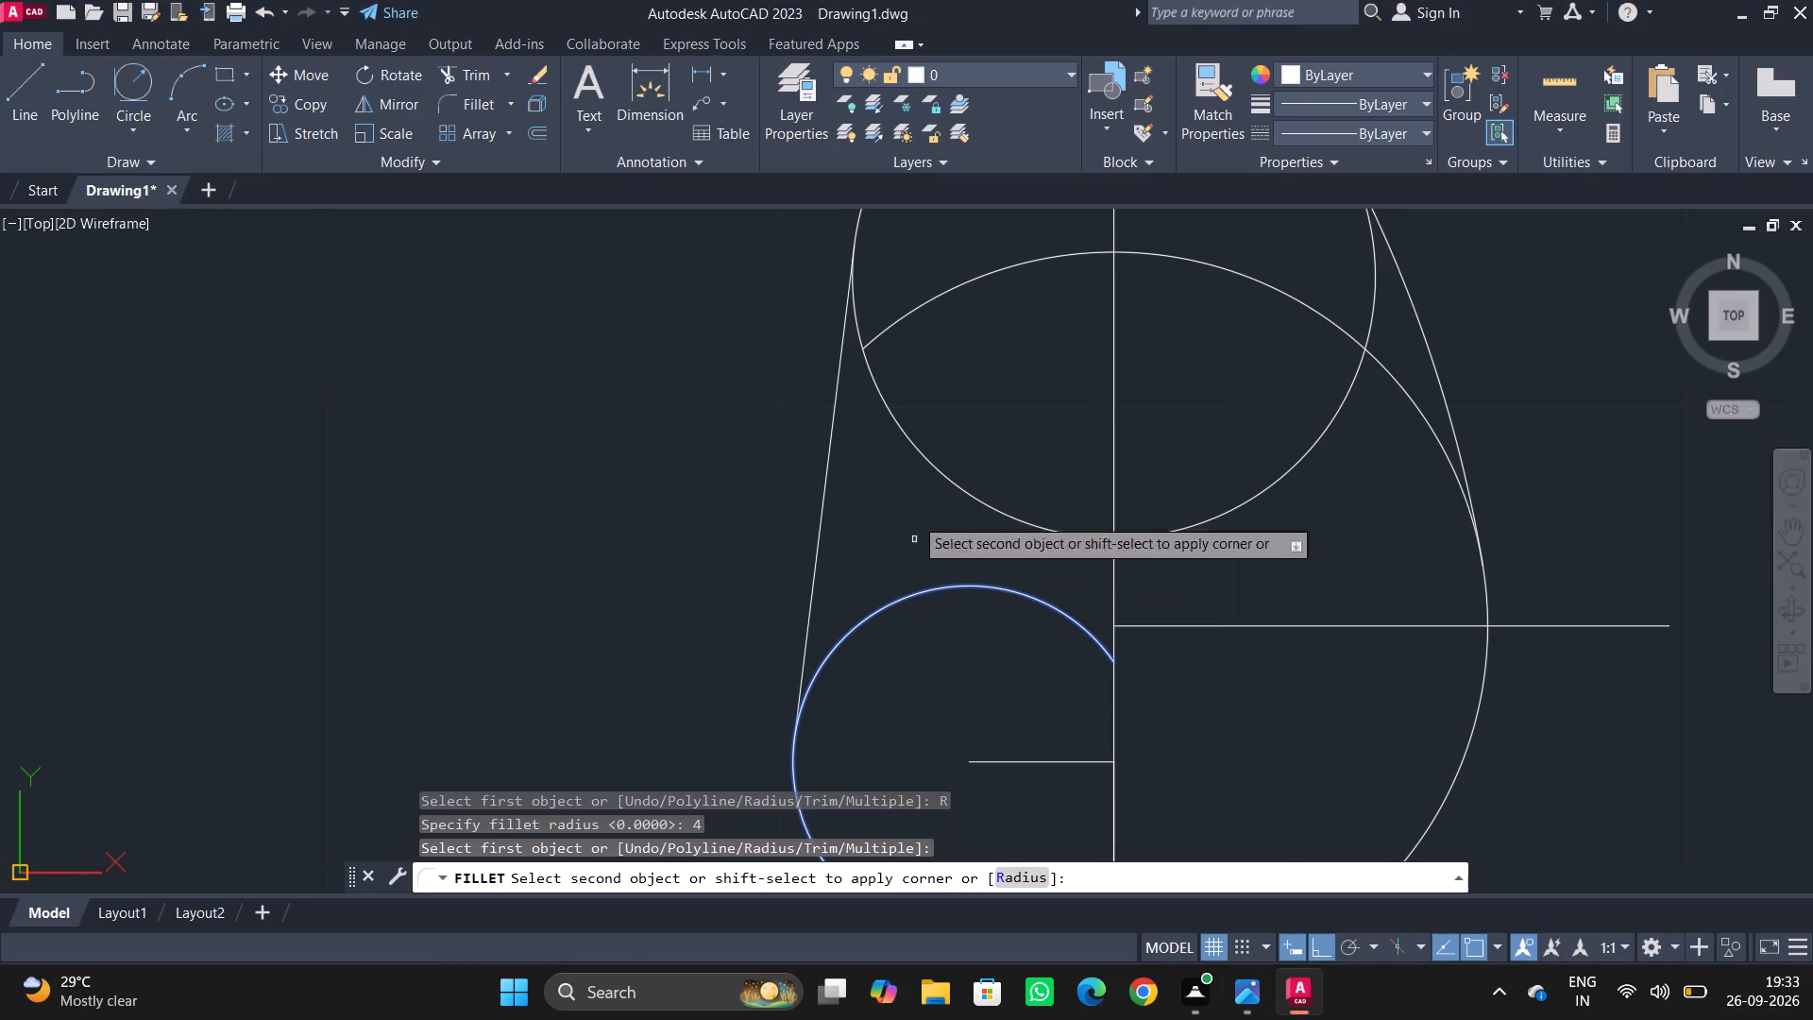
pyautogui.click(904, 426)
pyautogui.scroll(-2, 957, 575)
pyautogui.moveTo(960, 600); pyautogui.dragTo(890, 528, button='middle')
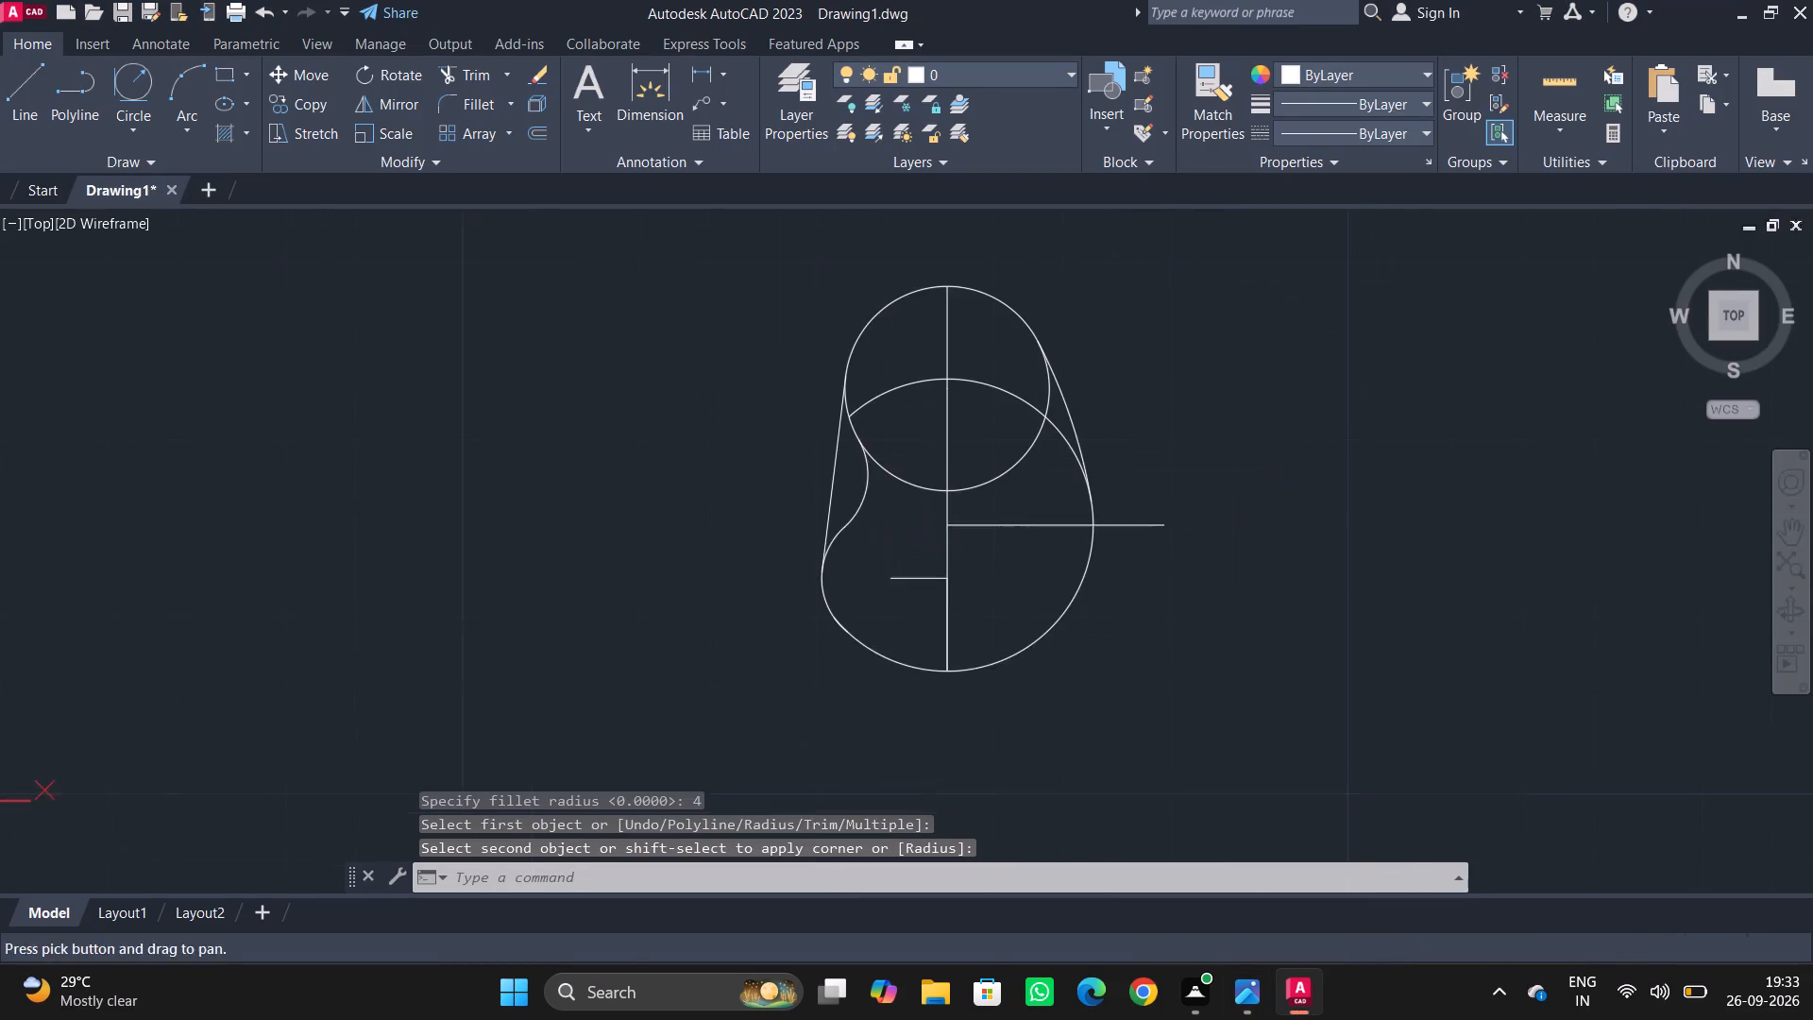
pyautogui.press('Escape')
# Trim away the R8.25 arc inside the R5.77 circle and that circle's lower portion on both sides of the vertical line.
pyautogui.moveTo(932, 458); pyautogui.dragTo(961, 546, button='middle')
pyautogui.scroll(1, 966, 550)
pyautogui.write('TR')
pyautogui.press('space')
pyautogui.click(944, 431)
pyautogui.moveTo(924, 384); pyautogui.dragTo(930, 398)
pyautogui.click(1073, 423)
pyautogui.click(1064, 496)
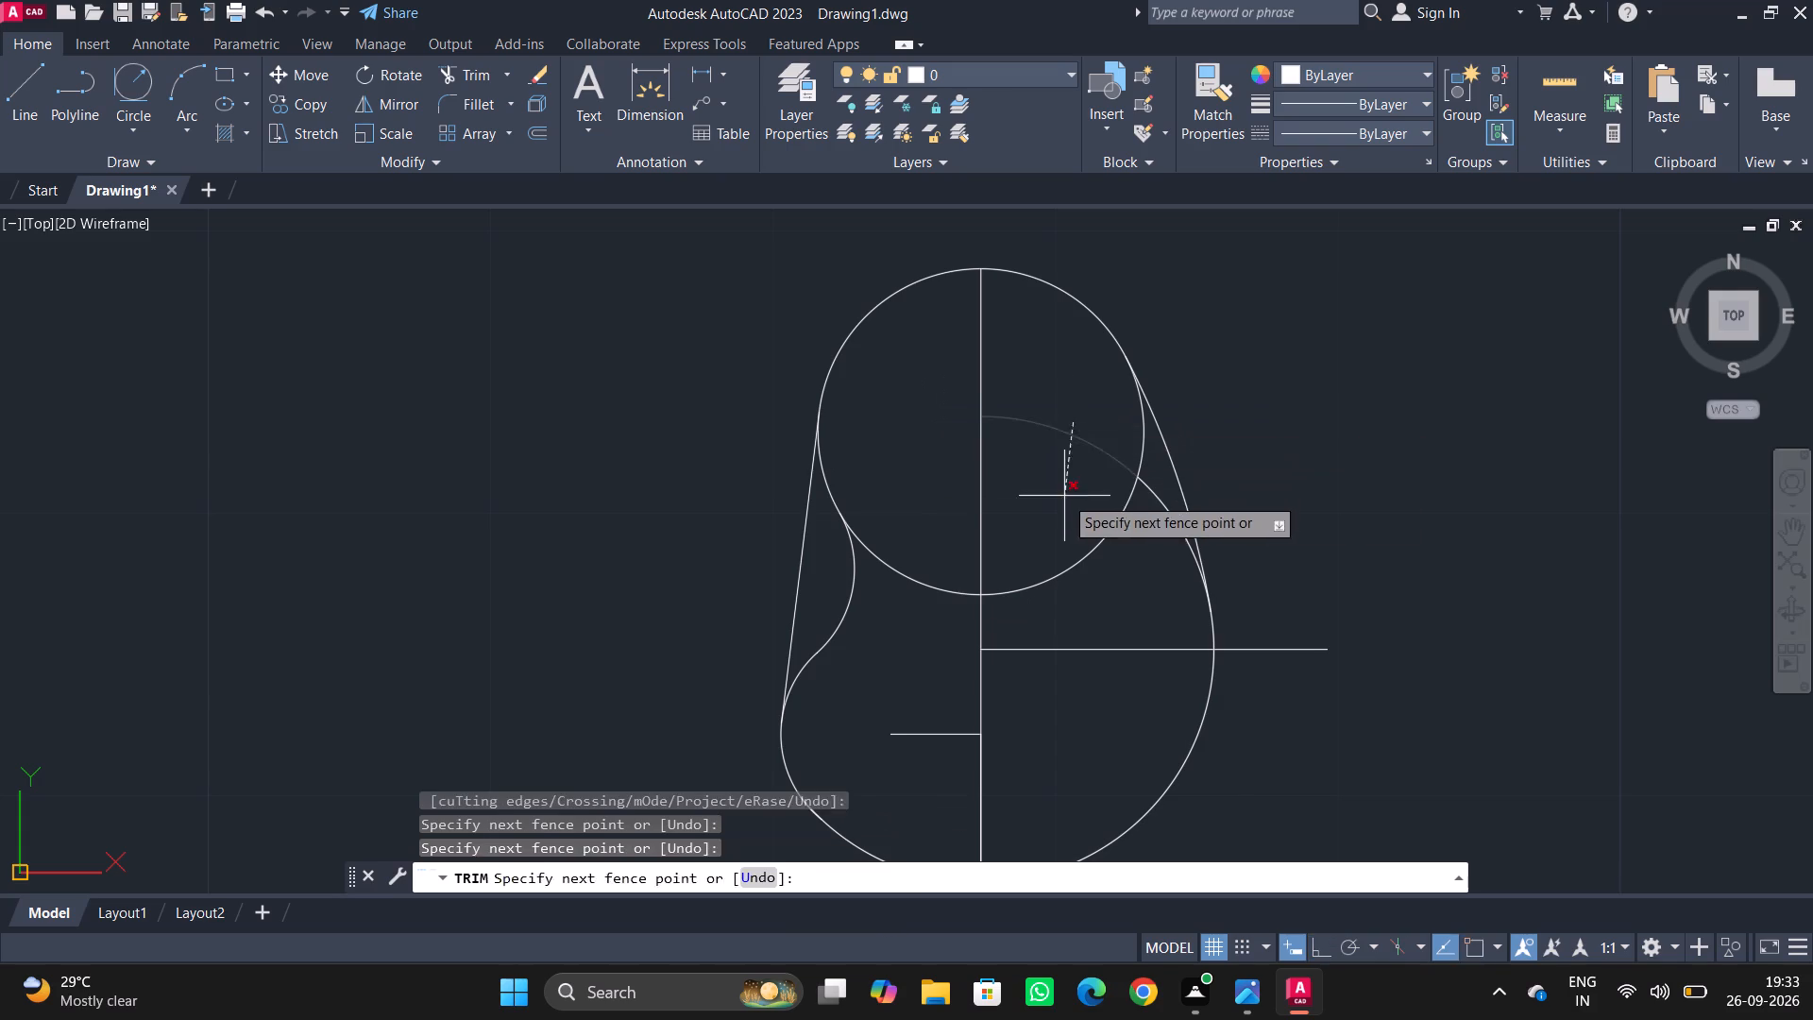
pyautogui.click(1062, 563)
pyautogui.click(1056, 617)
pyautogui.moveTo(933, 560); pyautogui.dragTo(926, 569)
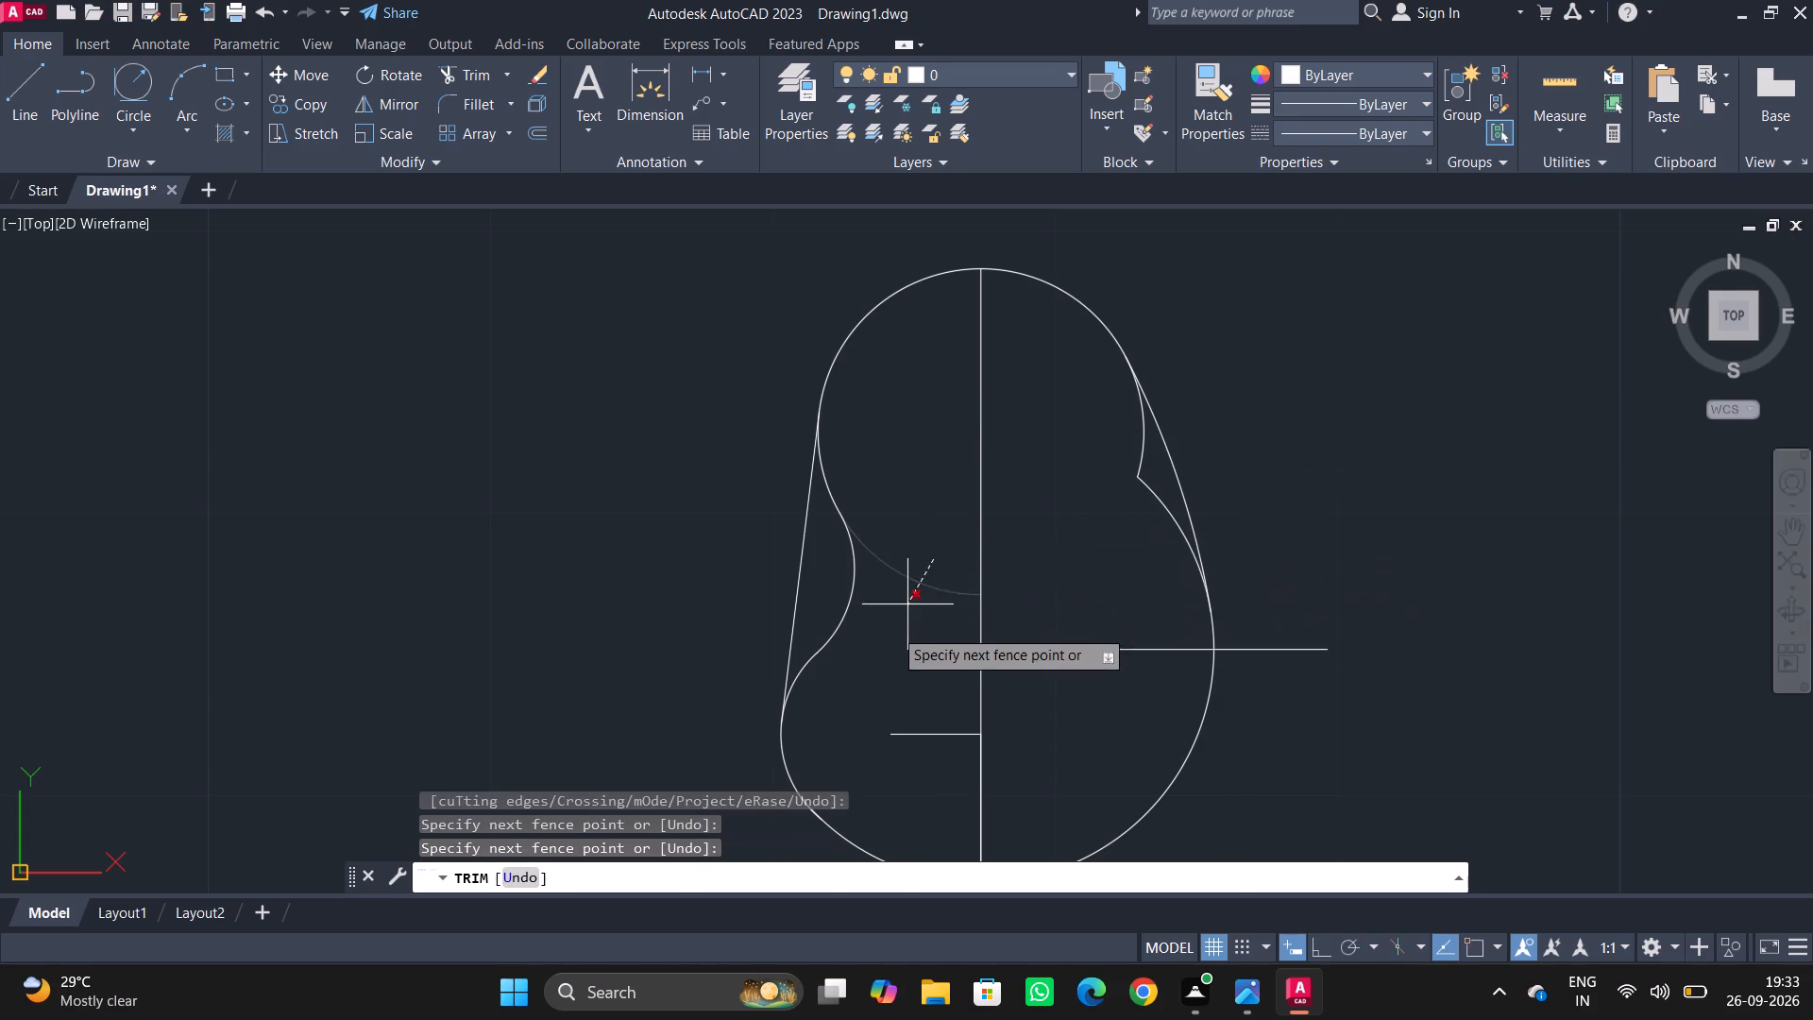
pyautogui.click(890, 640)
# Trim the leftover R8.25 and R5.77 arc pieces inside the R30 arc on the outline's right side.
pyautogui.click(1152, 453)
pyautogui.click(1127, 527)
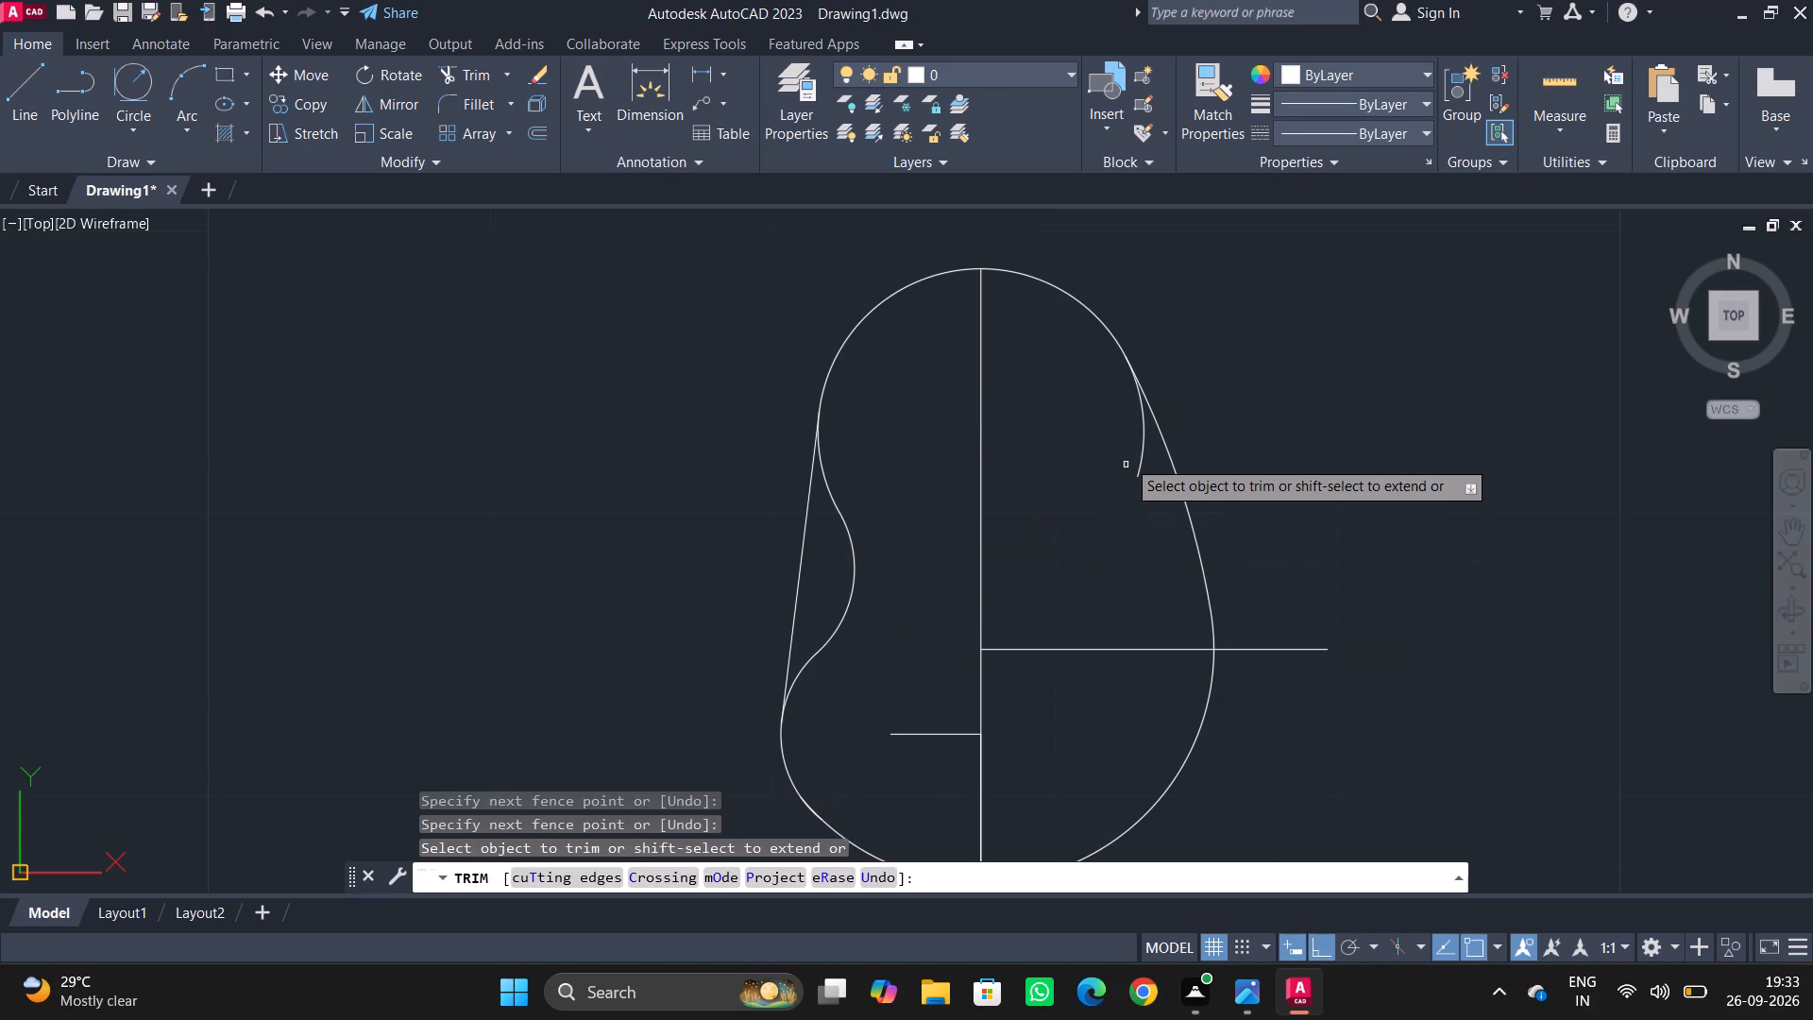
pyautogui.click(1138, 455)
pyautogui.click(1144, 480)
pyautogui.click(1148, 485)
pyautogui.press('Escape')
# Delete the upper vertical line segment between the top of the outline and the R5.77 arc's centre.
pyautogui.hotkey('alt', 'Tab')
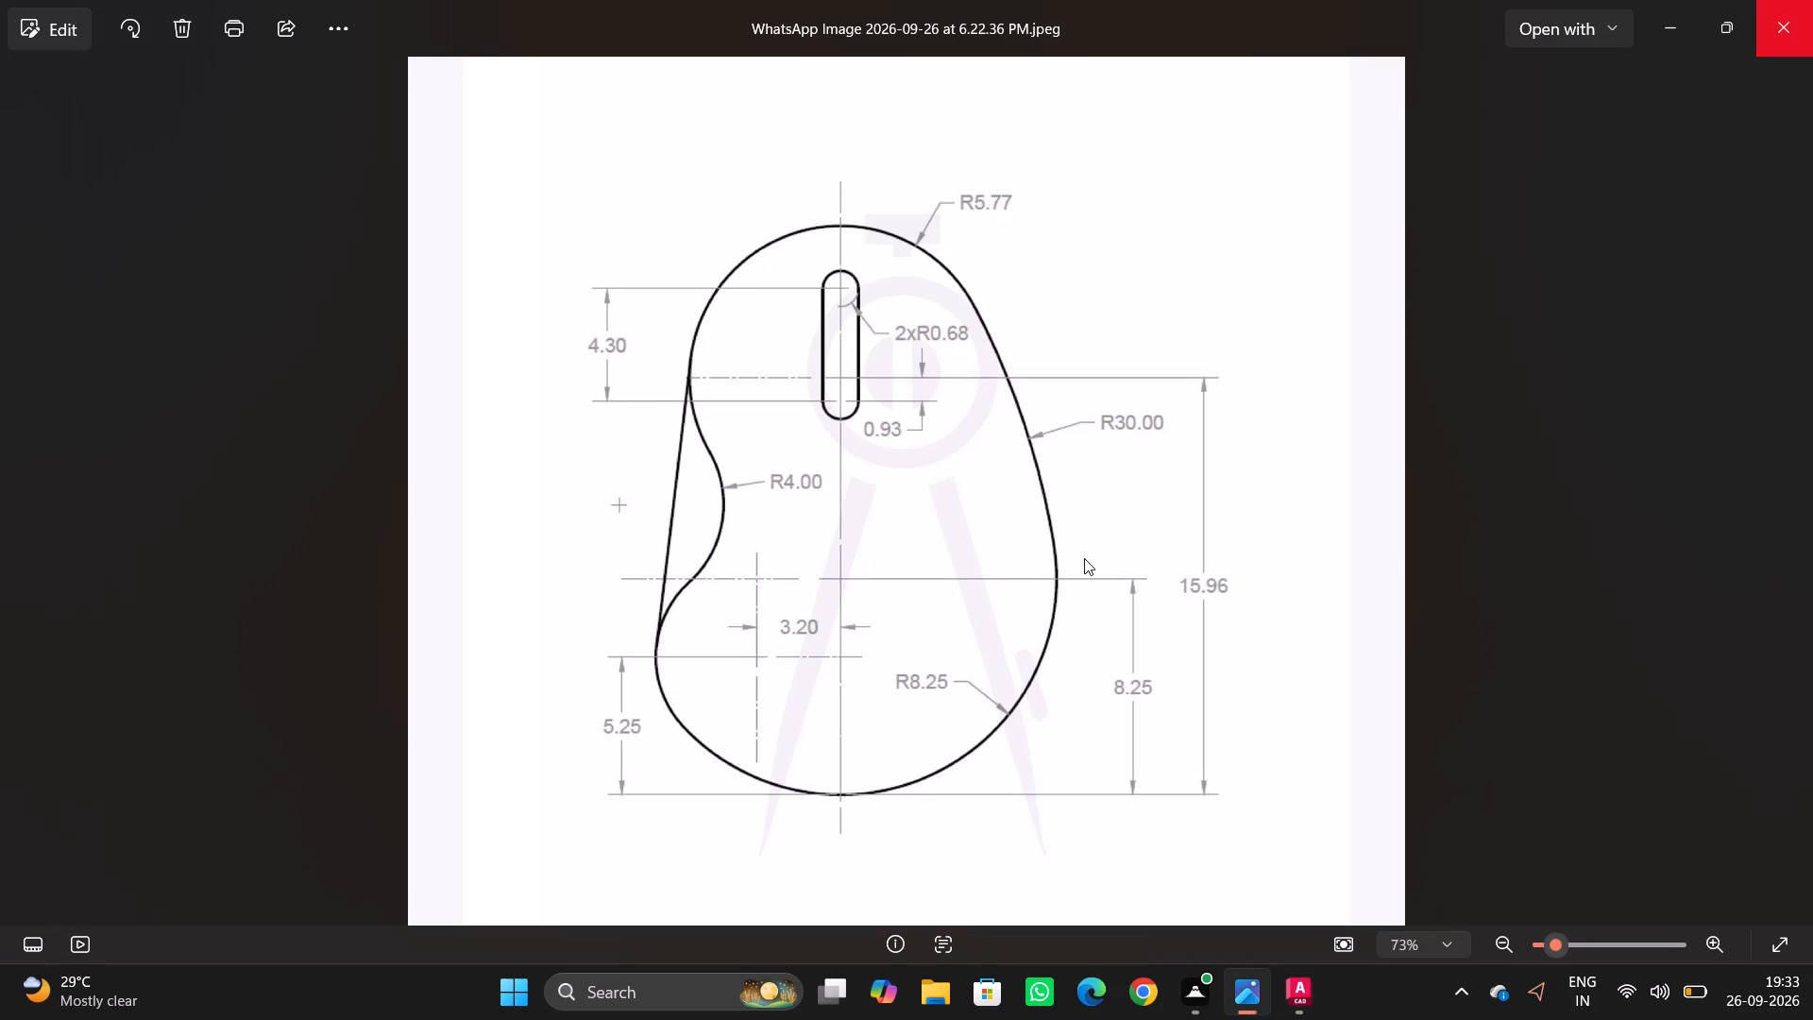
pyautogui.hotkey('alt', 'Tab')
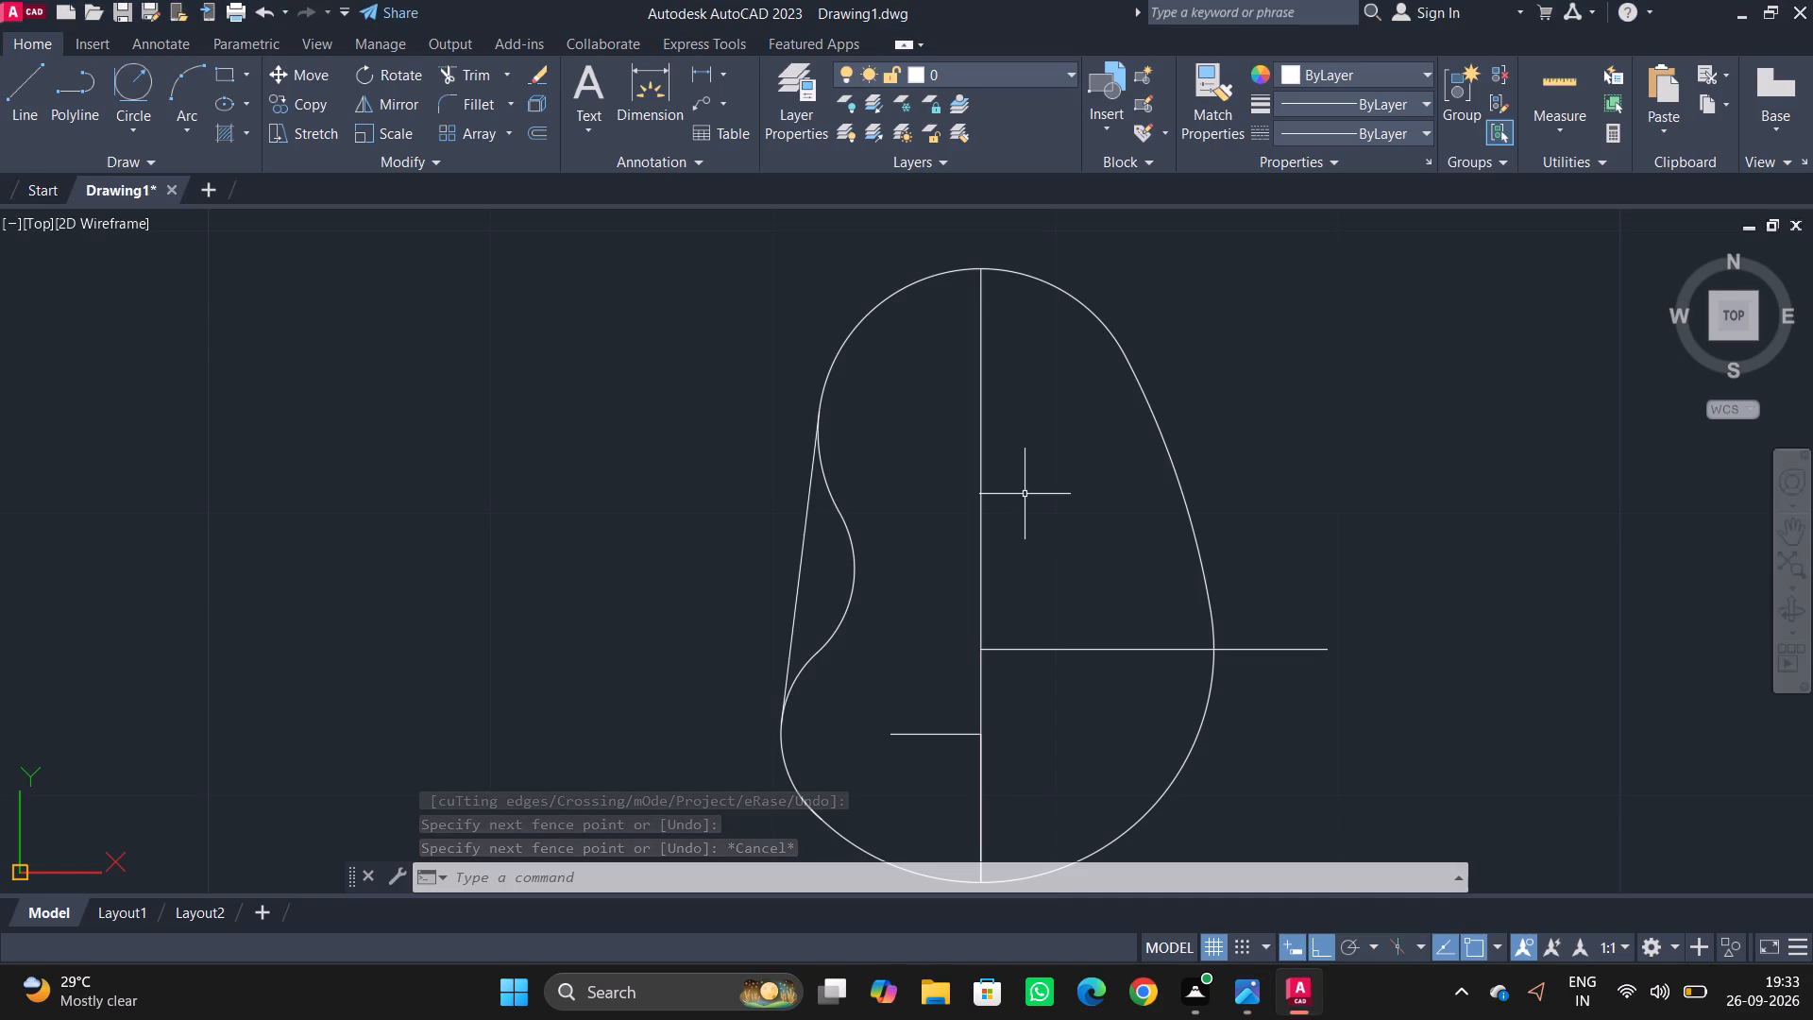
pyautogui.hotkey('alt', 'Tab')
pyautogui.hotkey('alt', 'Tab')
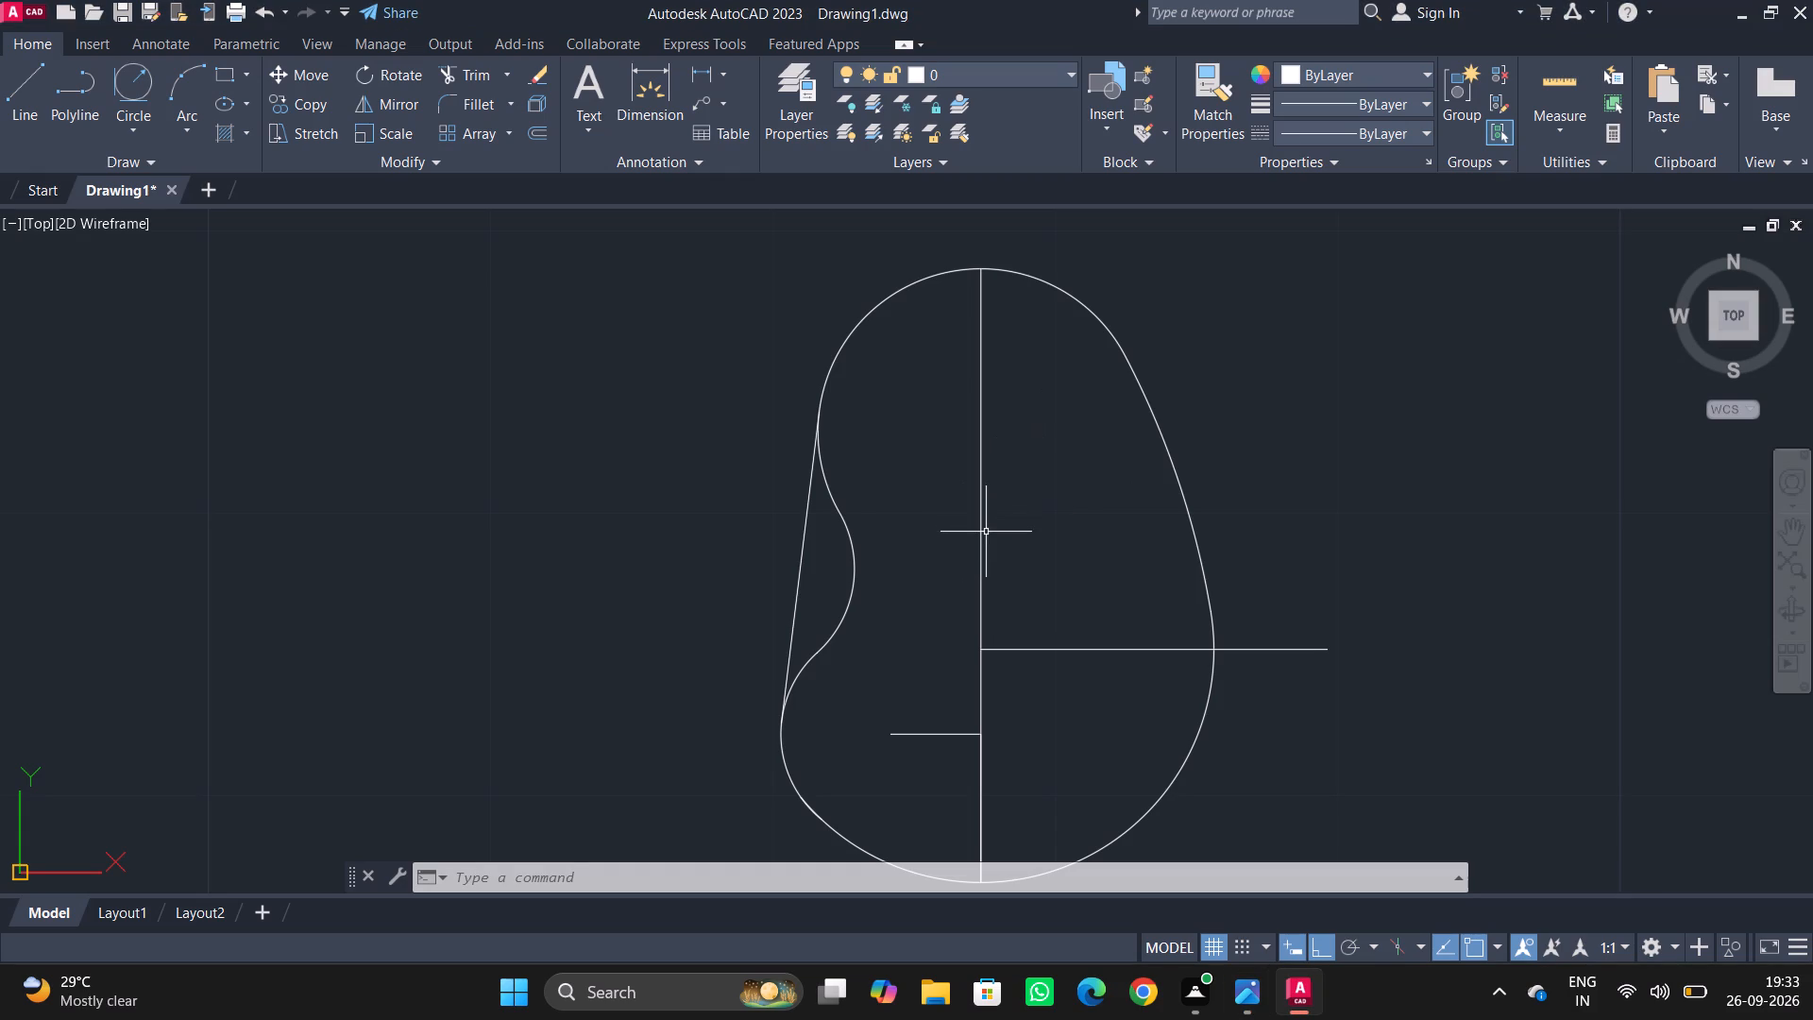
pyautogui.click(979, 541)
pyautogui.hotkey('alt', 'Tab')
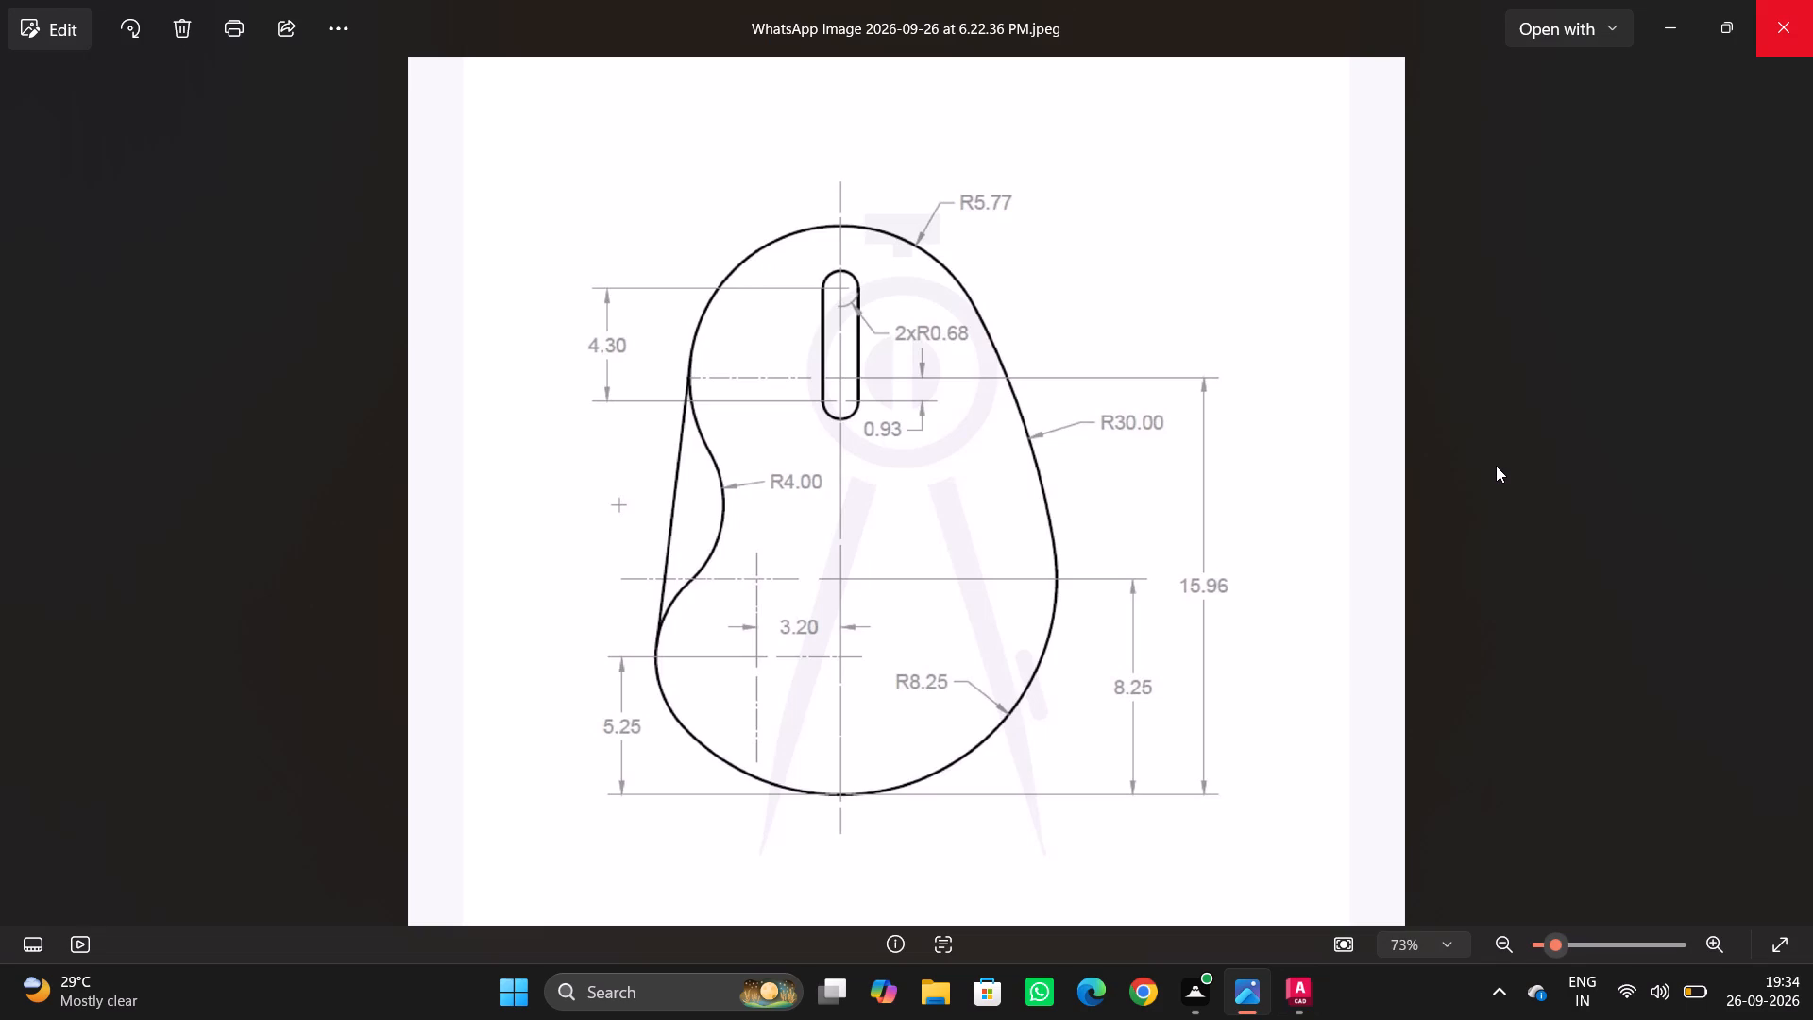
pyautogui.hotkey('alt', 'Tab')
pyautogui.scroll(1, 1124, 559)
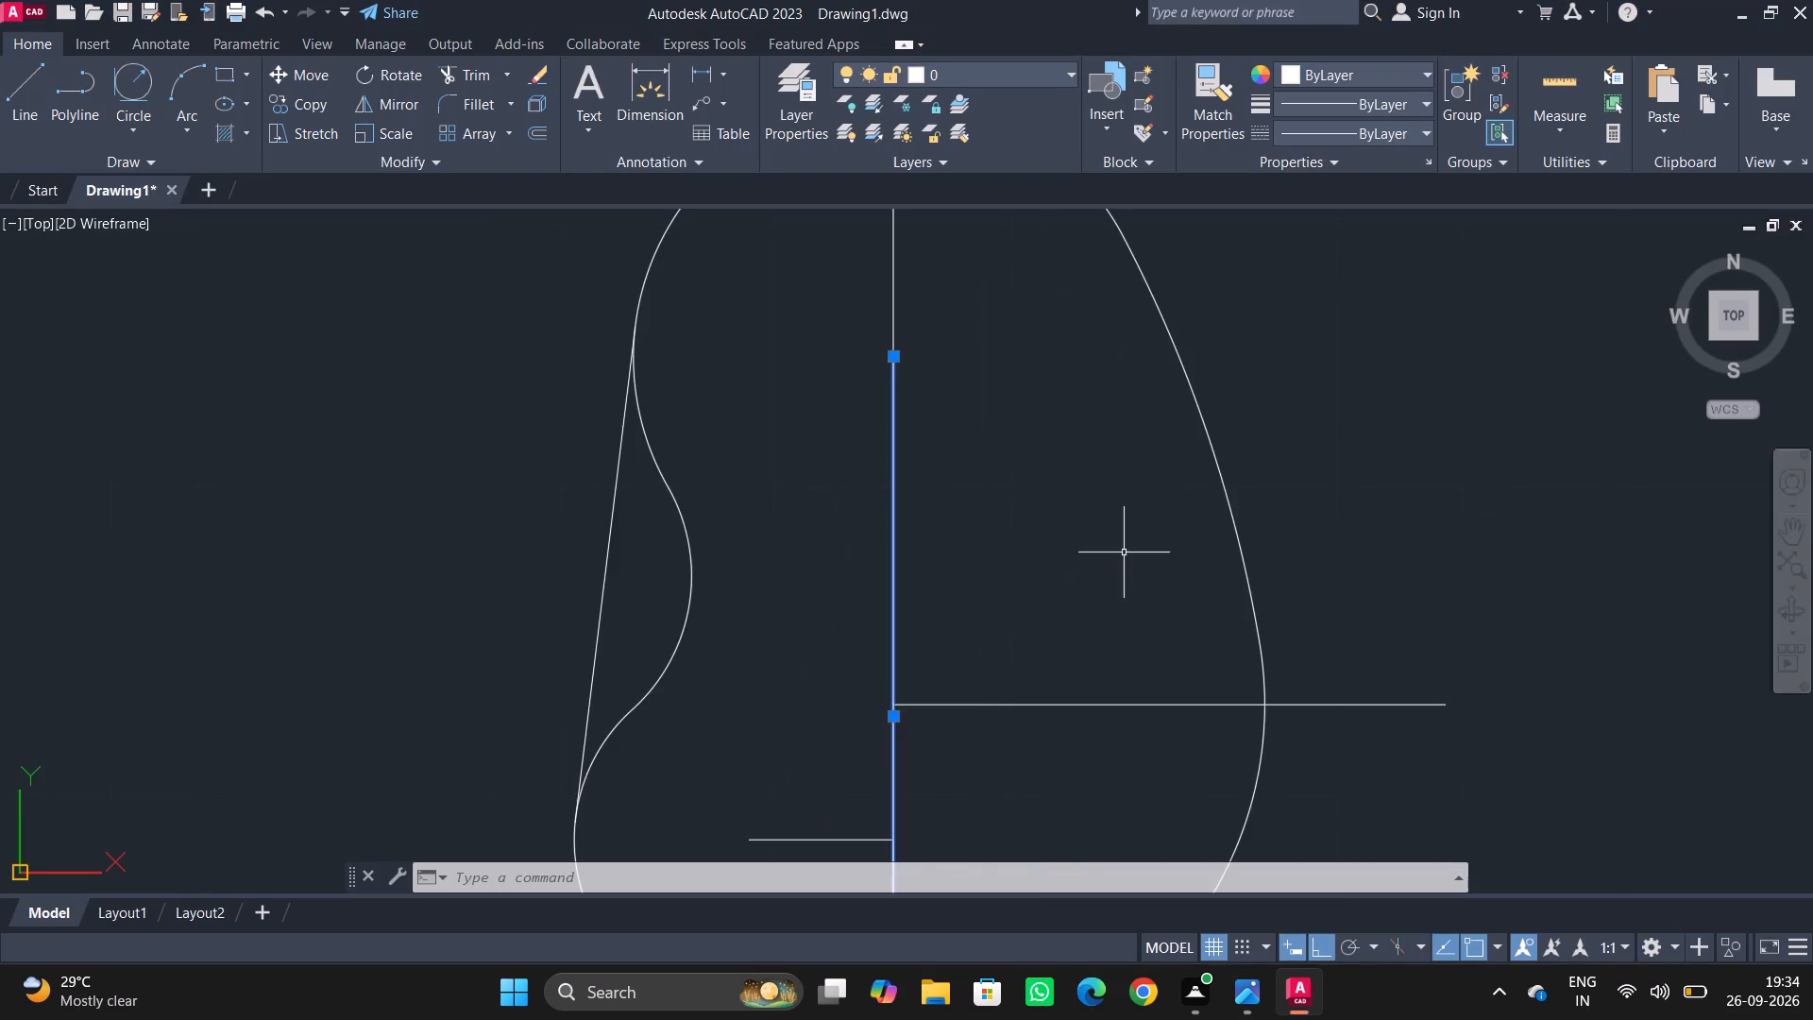
pyautogui.moveTo(1054, 479); pyautogui.dragTo(1038, 693, button='middle')
pyautogui.press('Escape')
pyautogui.click(938, 480)
pyautogui.click(682, 508)
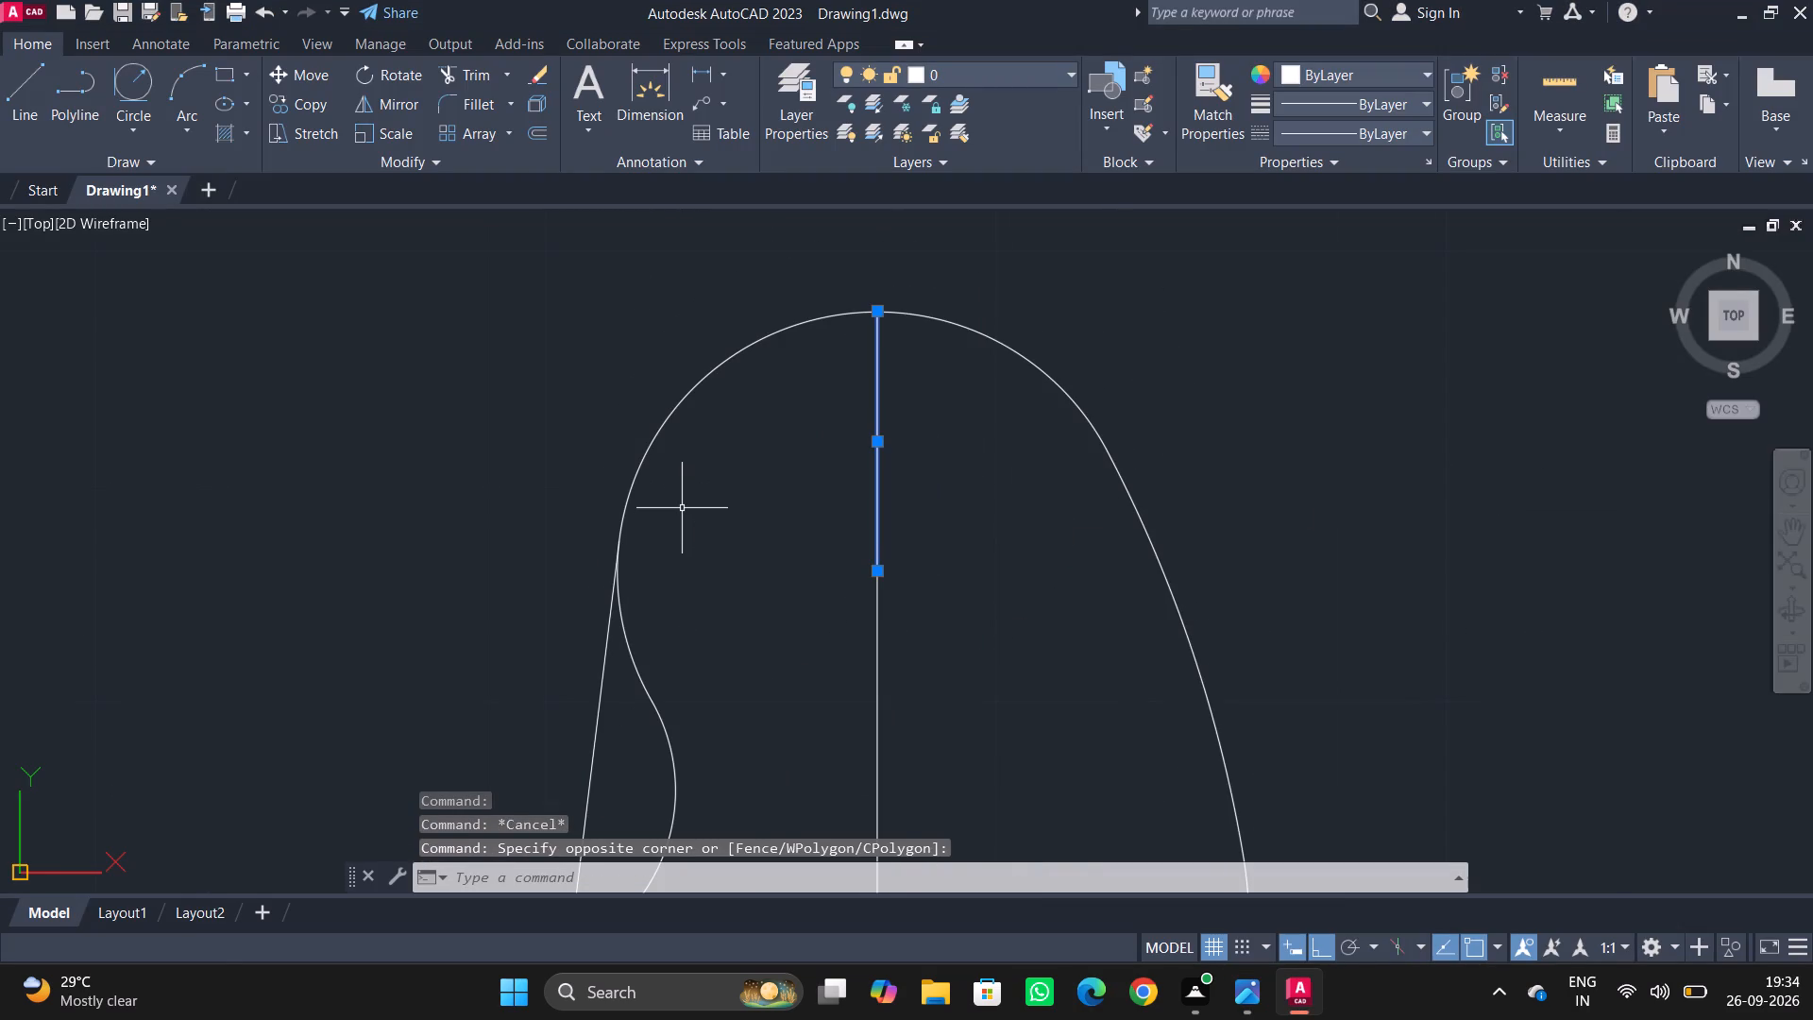
pyautogui.press('Delete')
# Draw a 0.93 line straight down from the R5.77 arc's centre, continuing with a short horizontal line to the right.
pyautogui.write('L')
pyautogui.press('space')
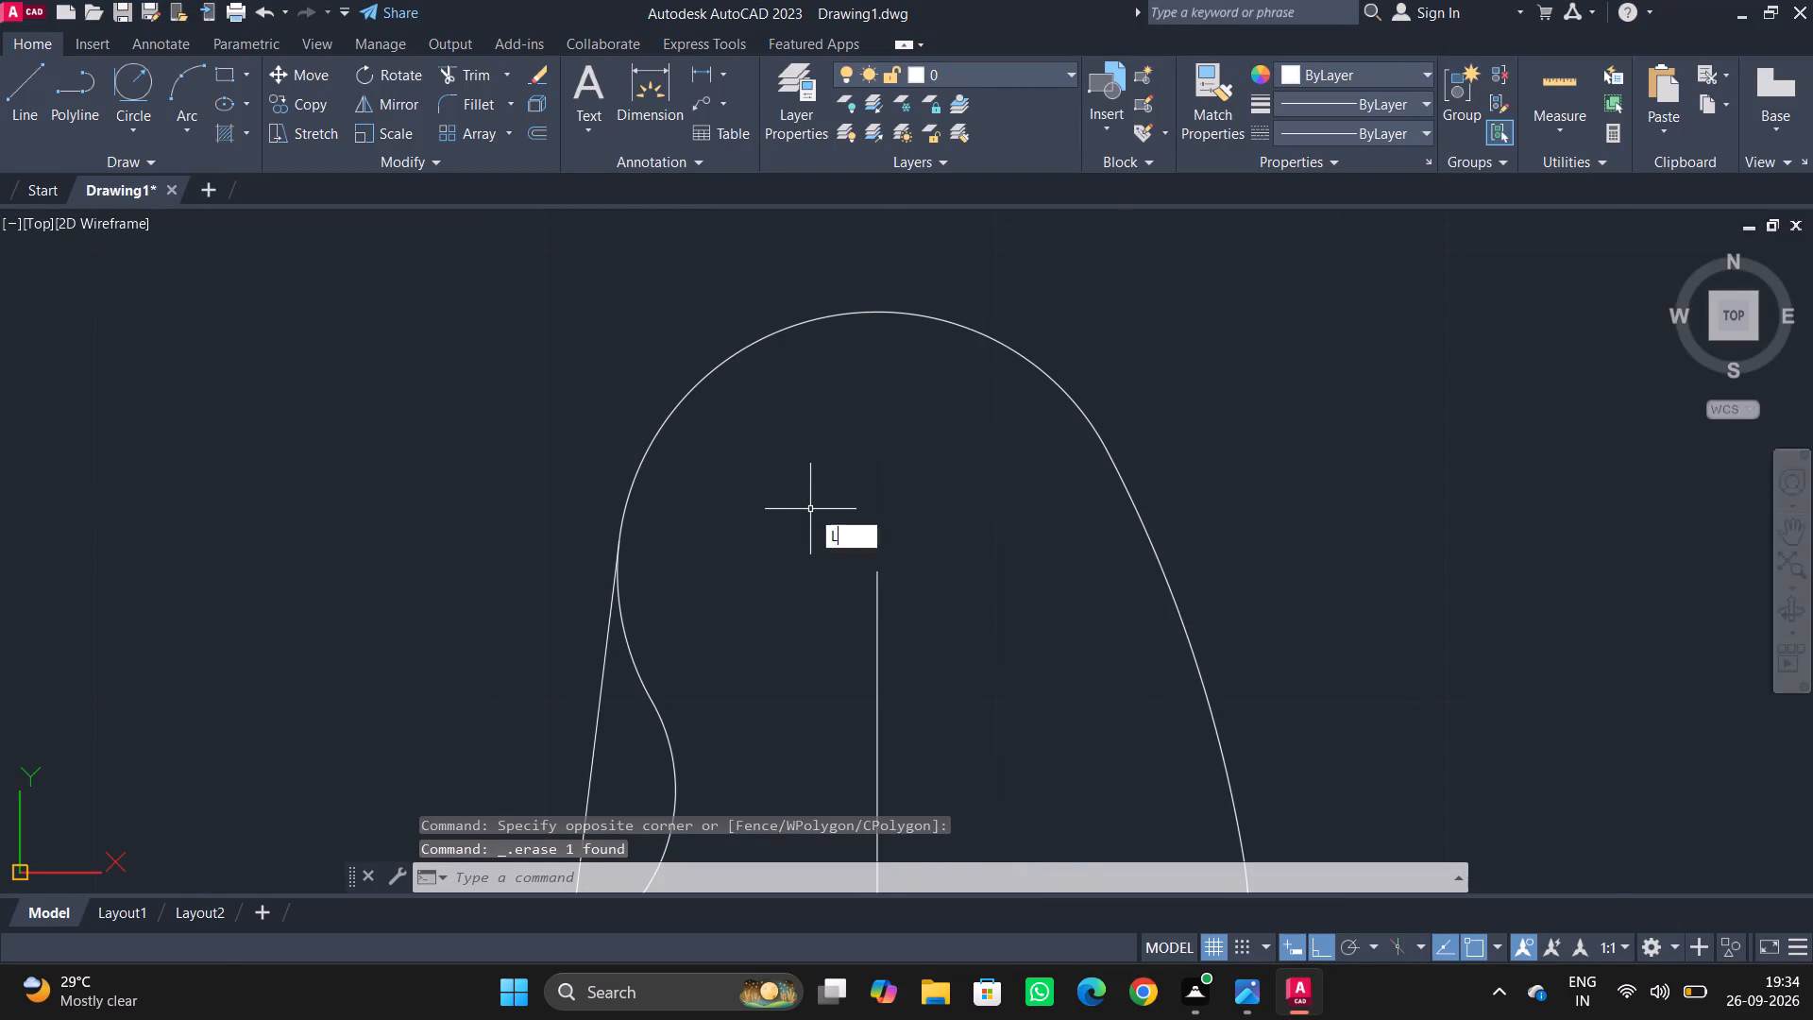
pyautogui.click(880, 572)
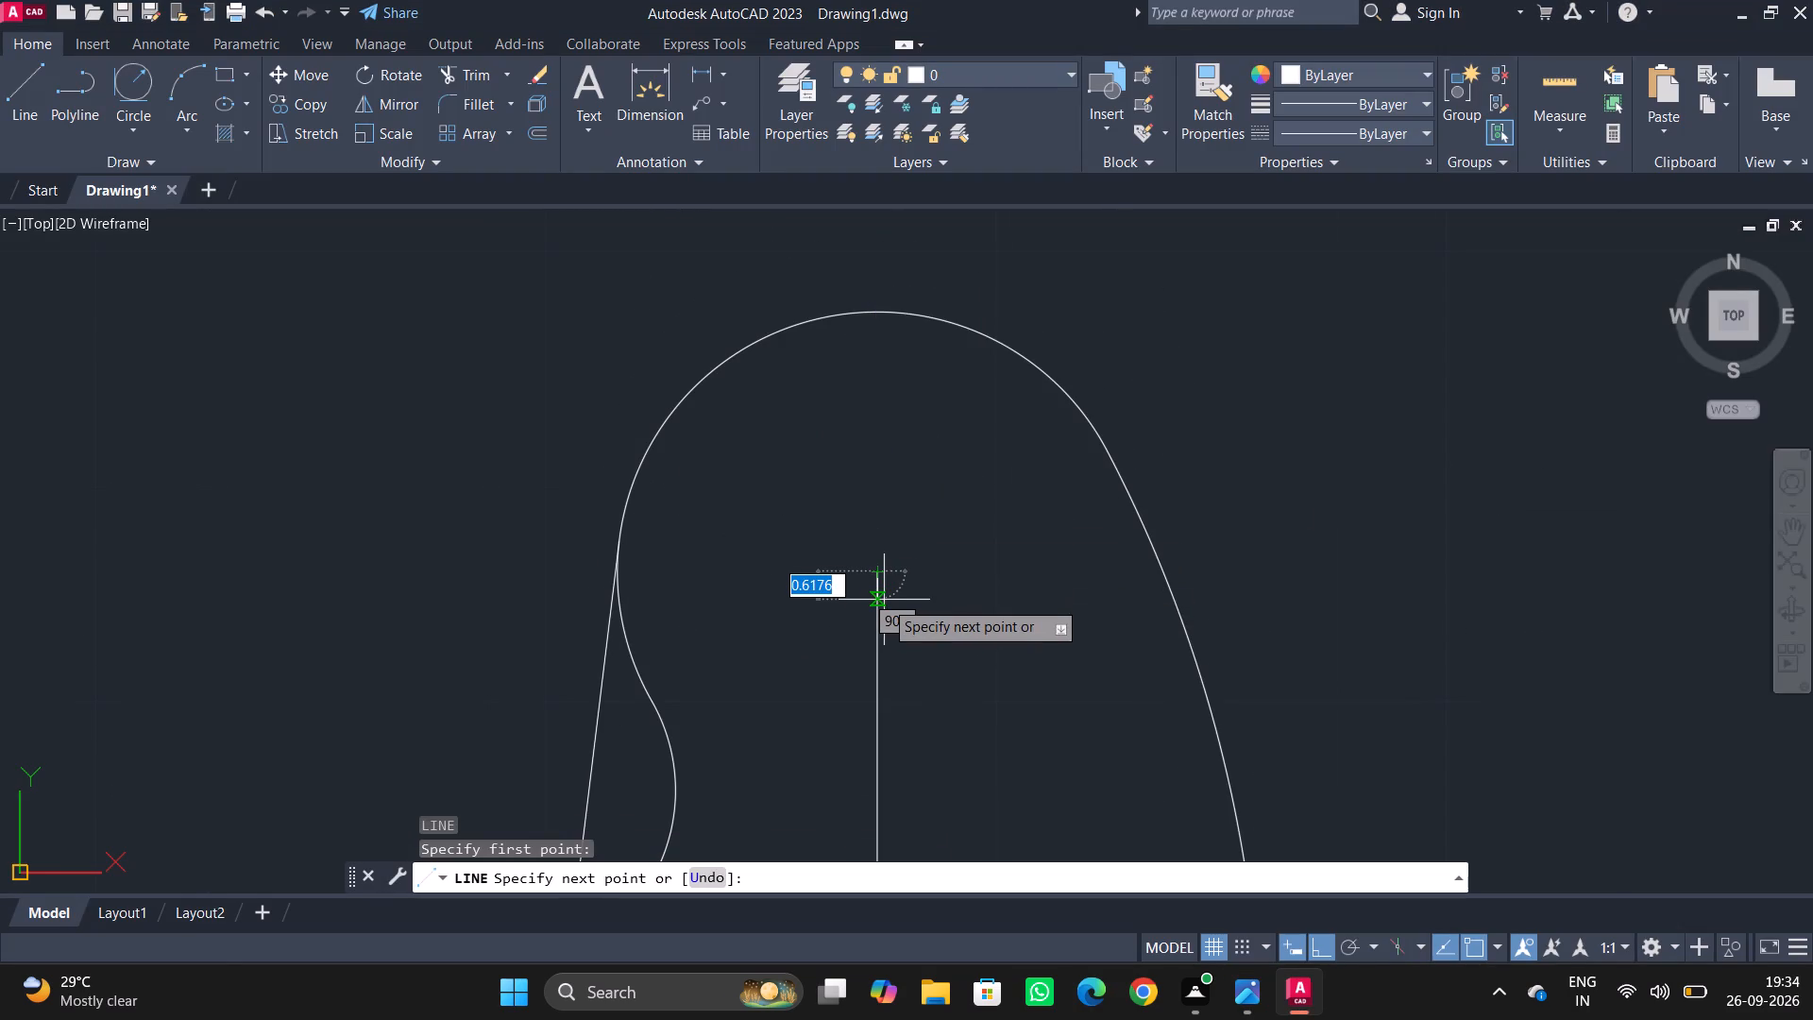
pyautogui.write('0.9')
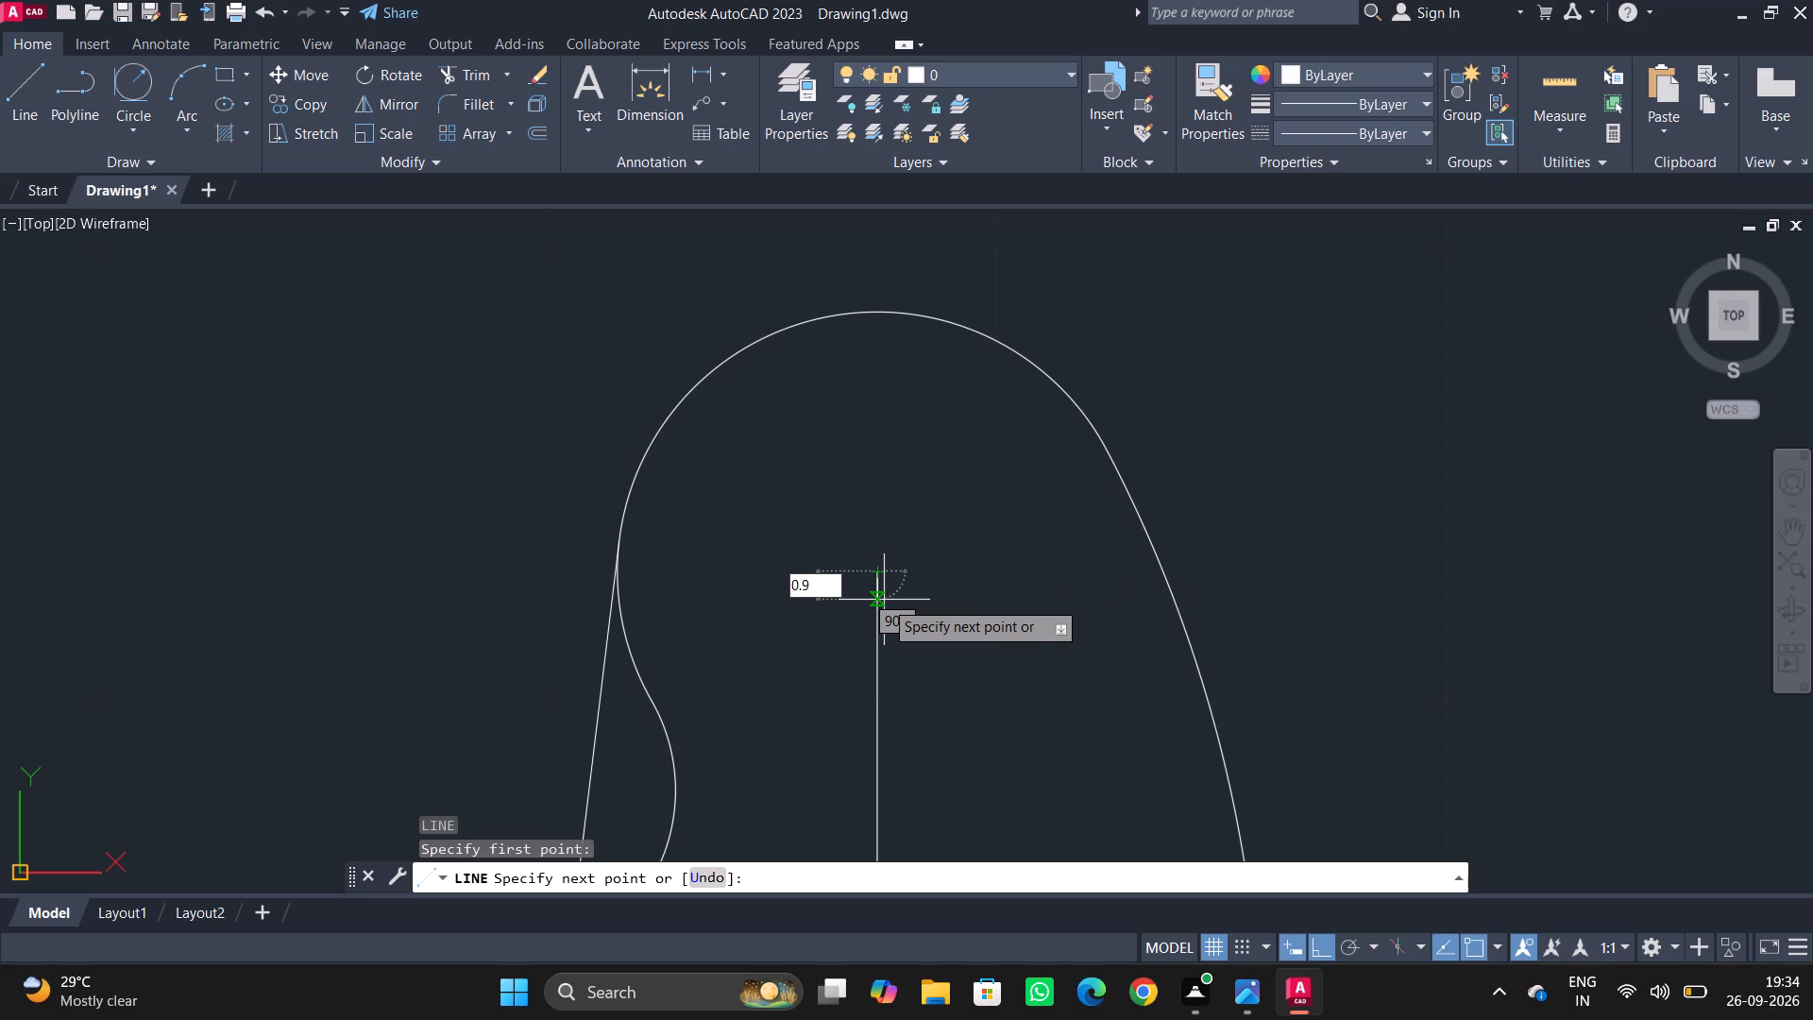
pyautogui.hotkey('alt', 'Tab')
pyautogui.hotkey('alt', 'Tab')
pyautogui.hotkey('alt', 'Tab')
pyautogui.hotkey('alt', 'Tab')
pyautogui.press('3')
pyautogui.press('Return')
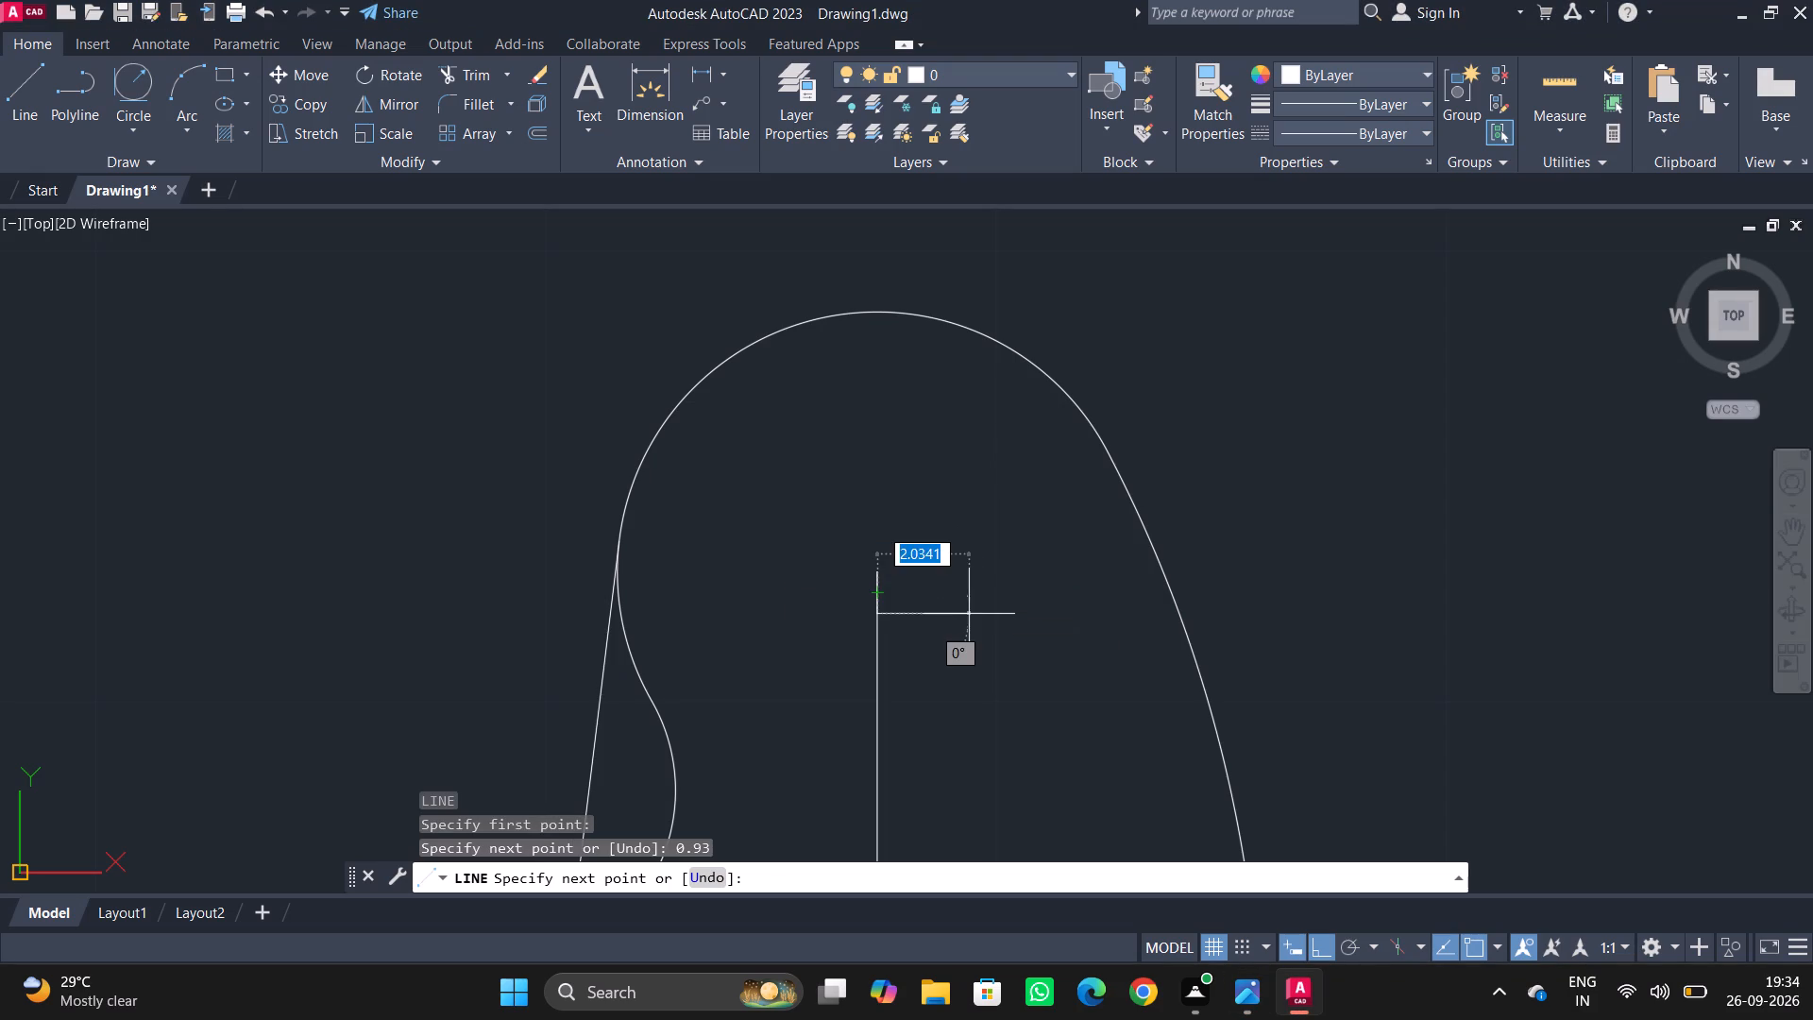
pyautogui.click(980, 614)
pyautogui.press('Escape')
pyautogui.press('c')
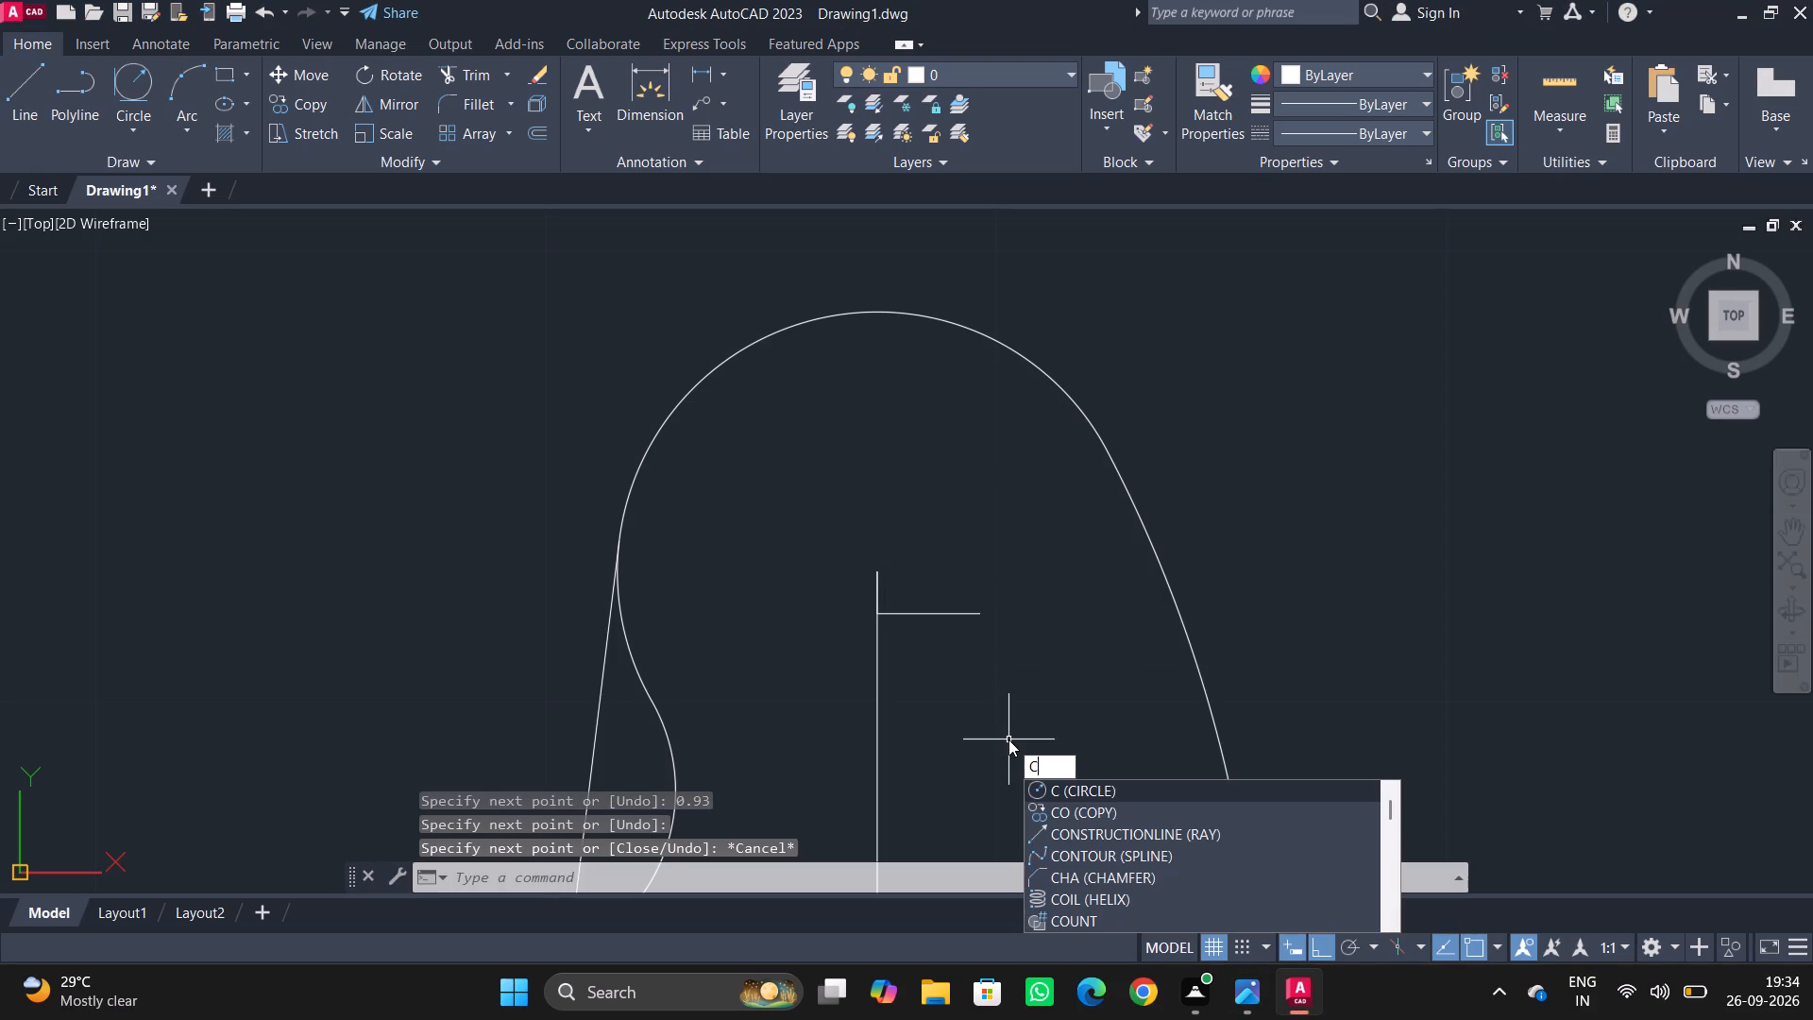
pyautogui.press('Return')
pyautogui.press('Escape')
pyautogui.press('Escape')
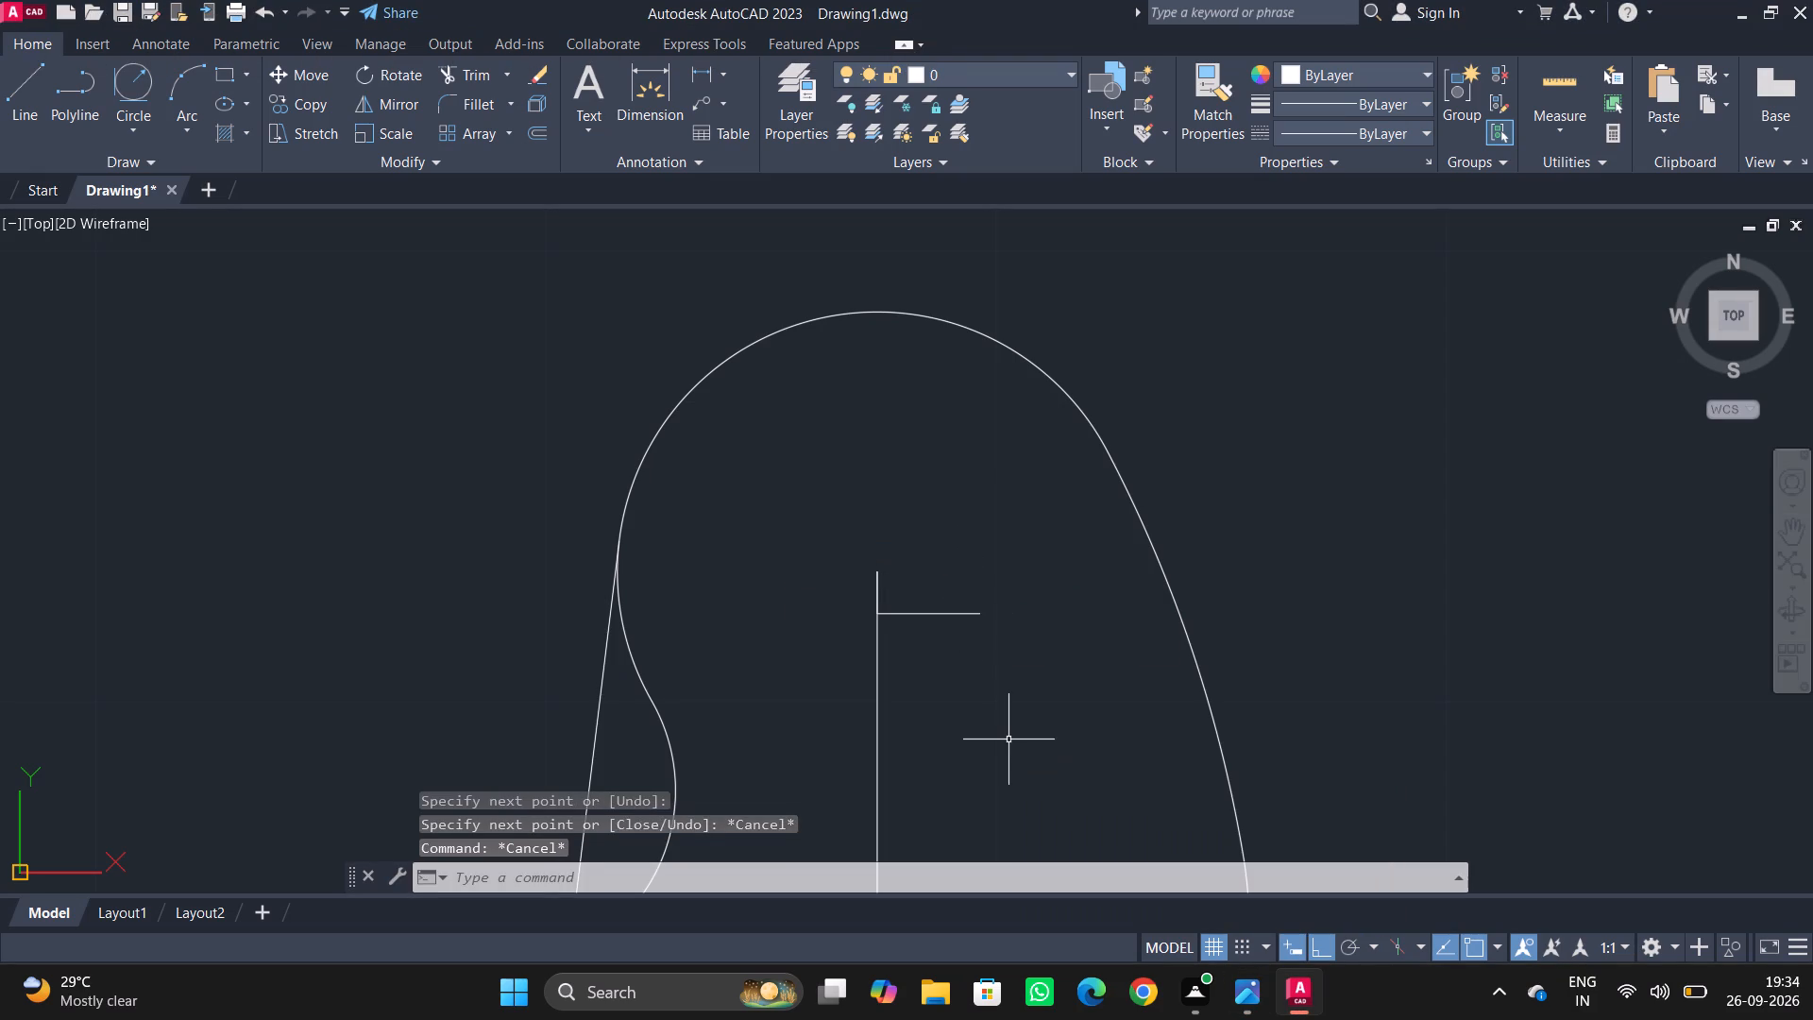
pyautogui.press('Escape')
# Draw a circle of radius 0.68 centred on the lower end of the 0.93 vertical line.
pyautogui.write('C')
pyautogui.press('space')
pyautogui.hotkey('alt', 'Tab')
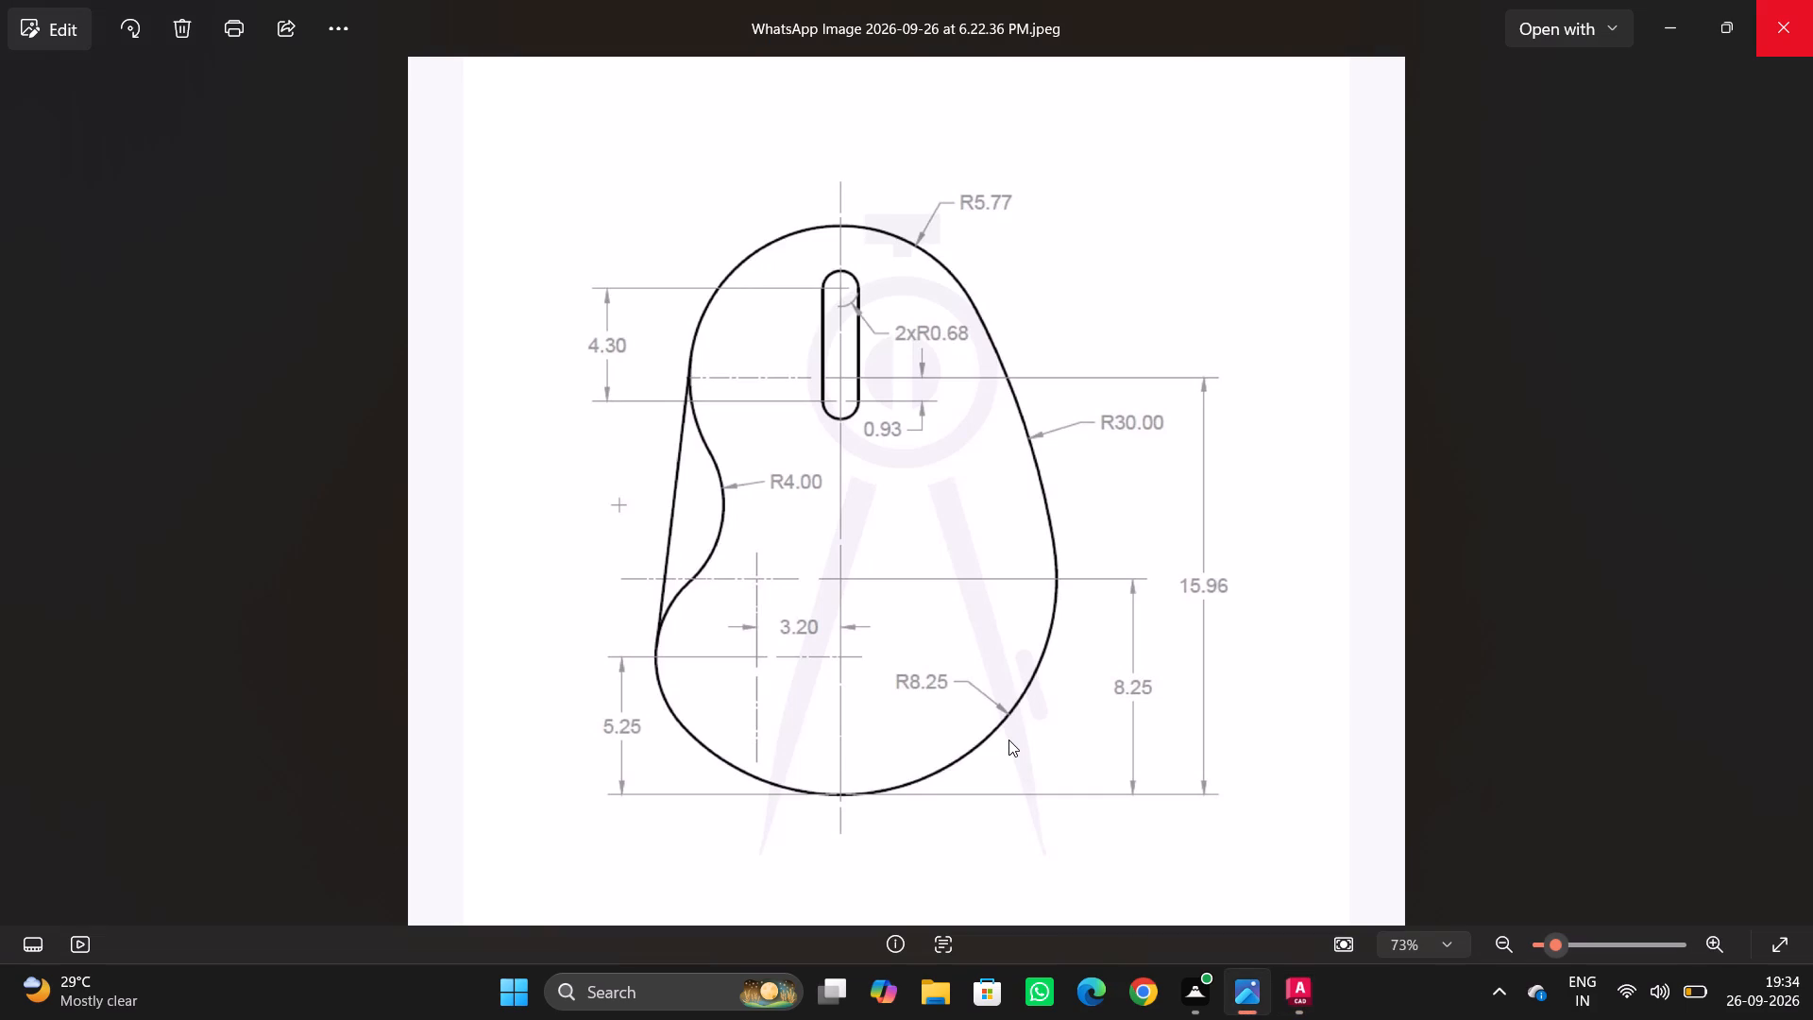
pyautogui.hotkey('alt', 'Tab')
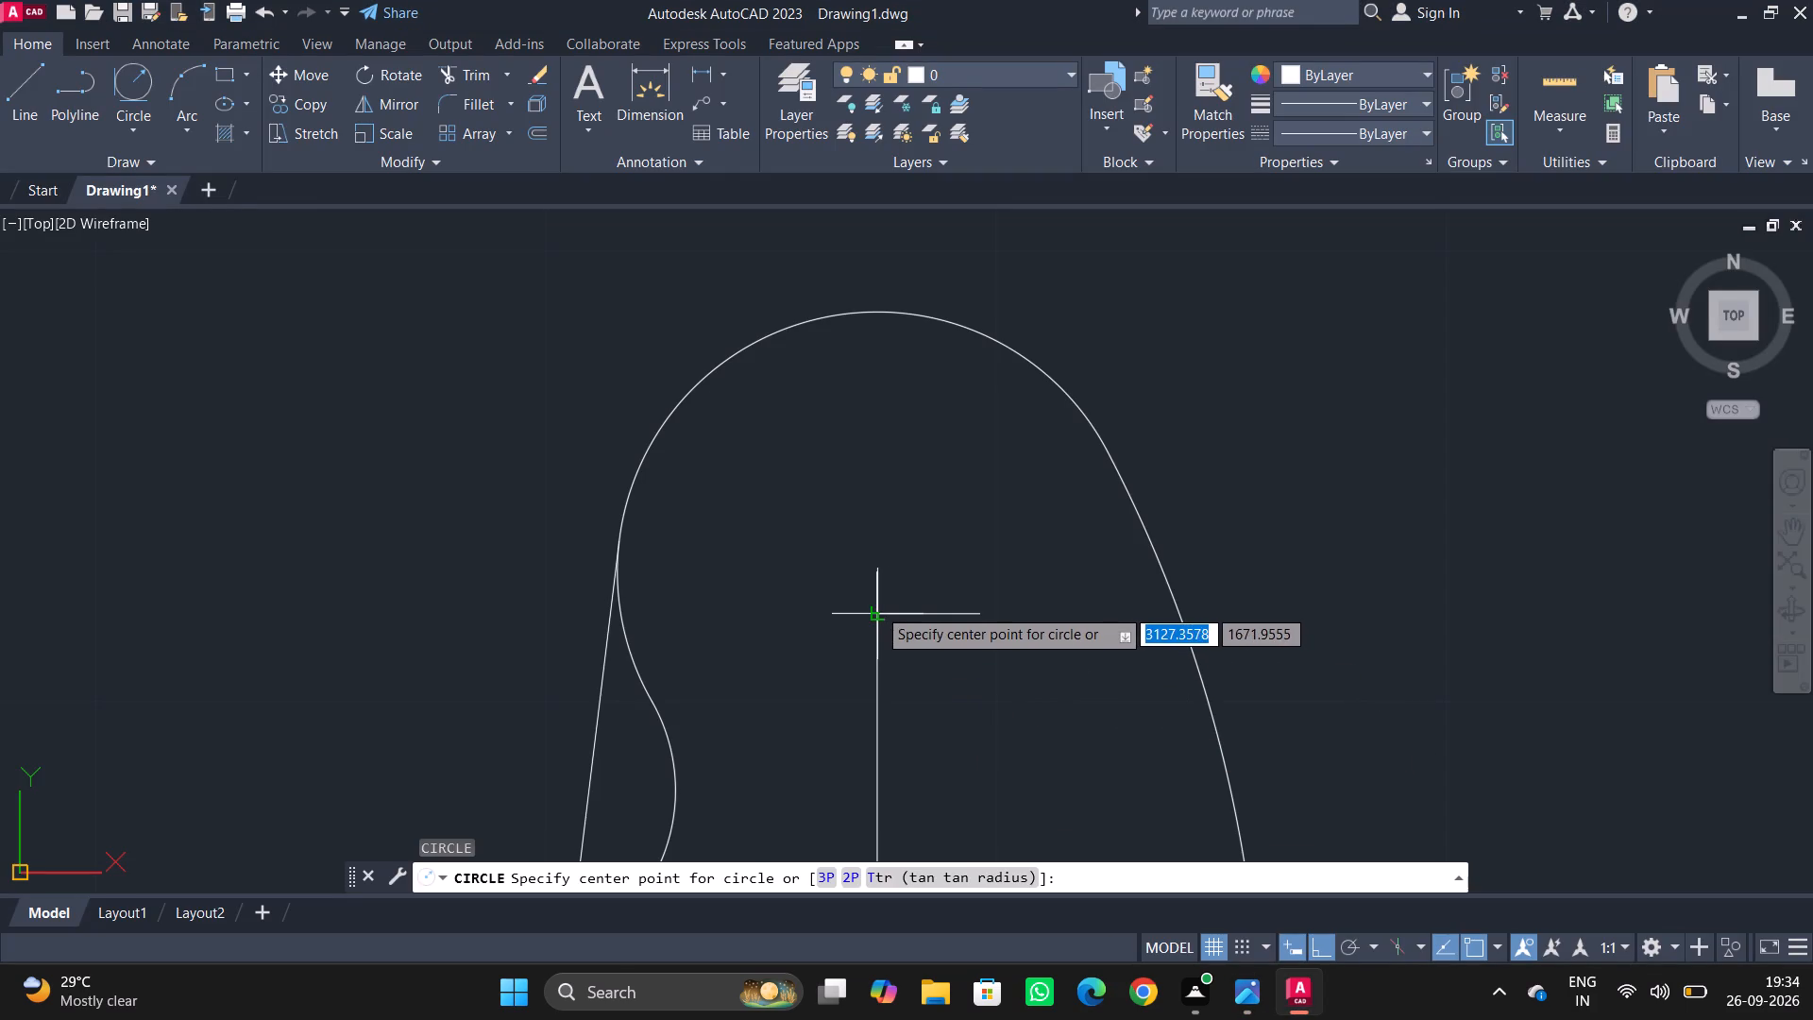
pyautogui.click(877, 607)
pyautogui.write('0.68')
pyautogui.press('Return')
pyautogui.press('Escape')
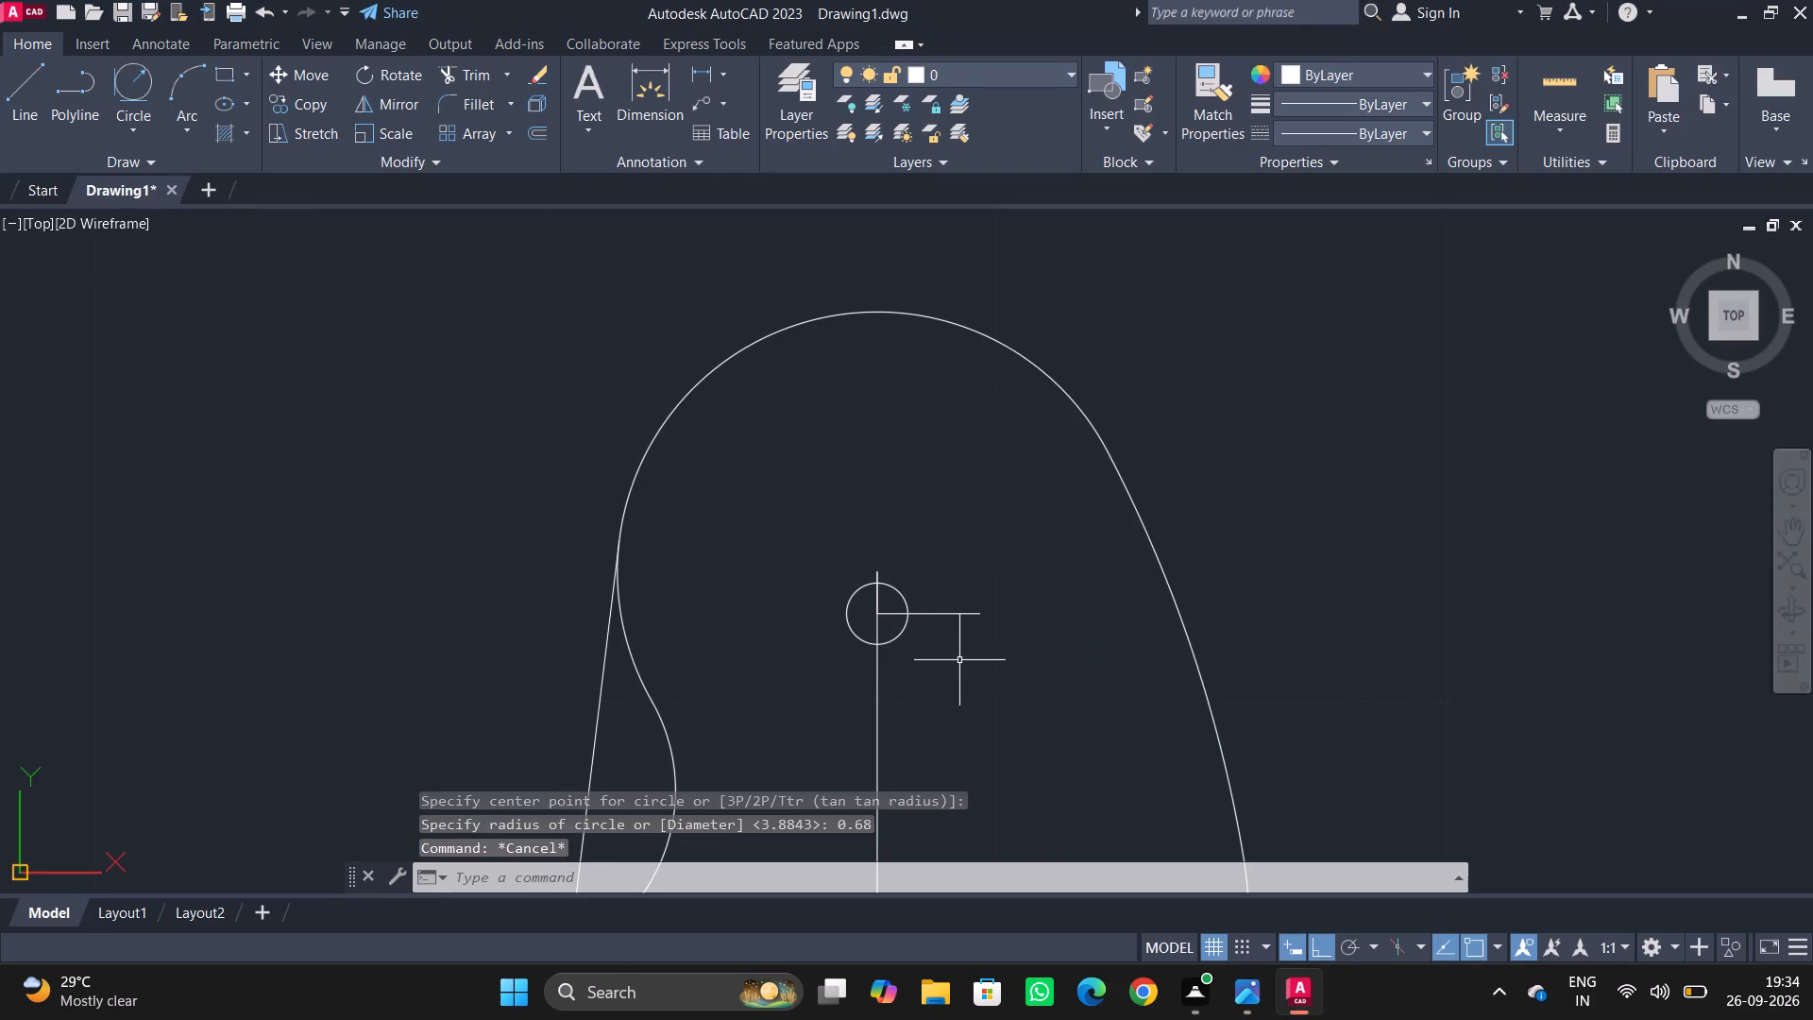
# Copy the R0.68 circle 4.30 straight up from its centre, following the reference image.
pyautogui.press('c')
pyautogui.press('p')
pyautogui.press('space')
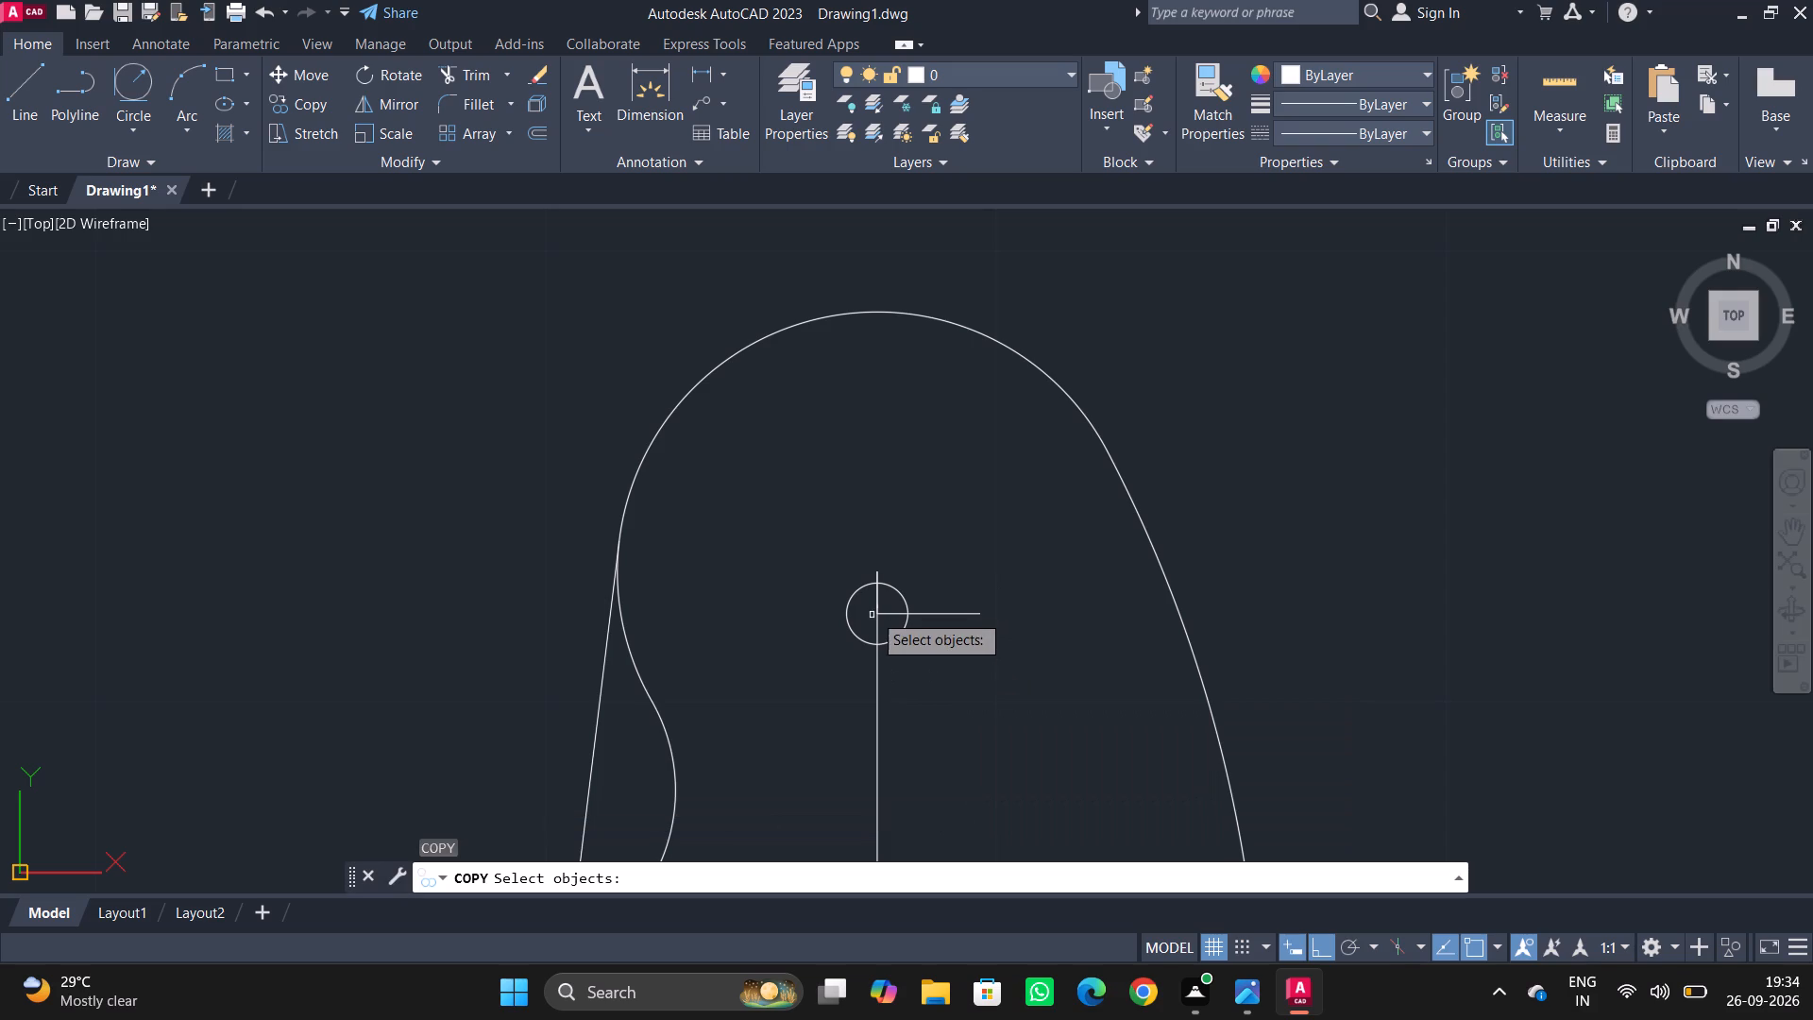
pyautogui.click(900, 634)
pyautogui.press('space')
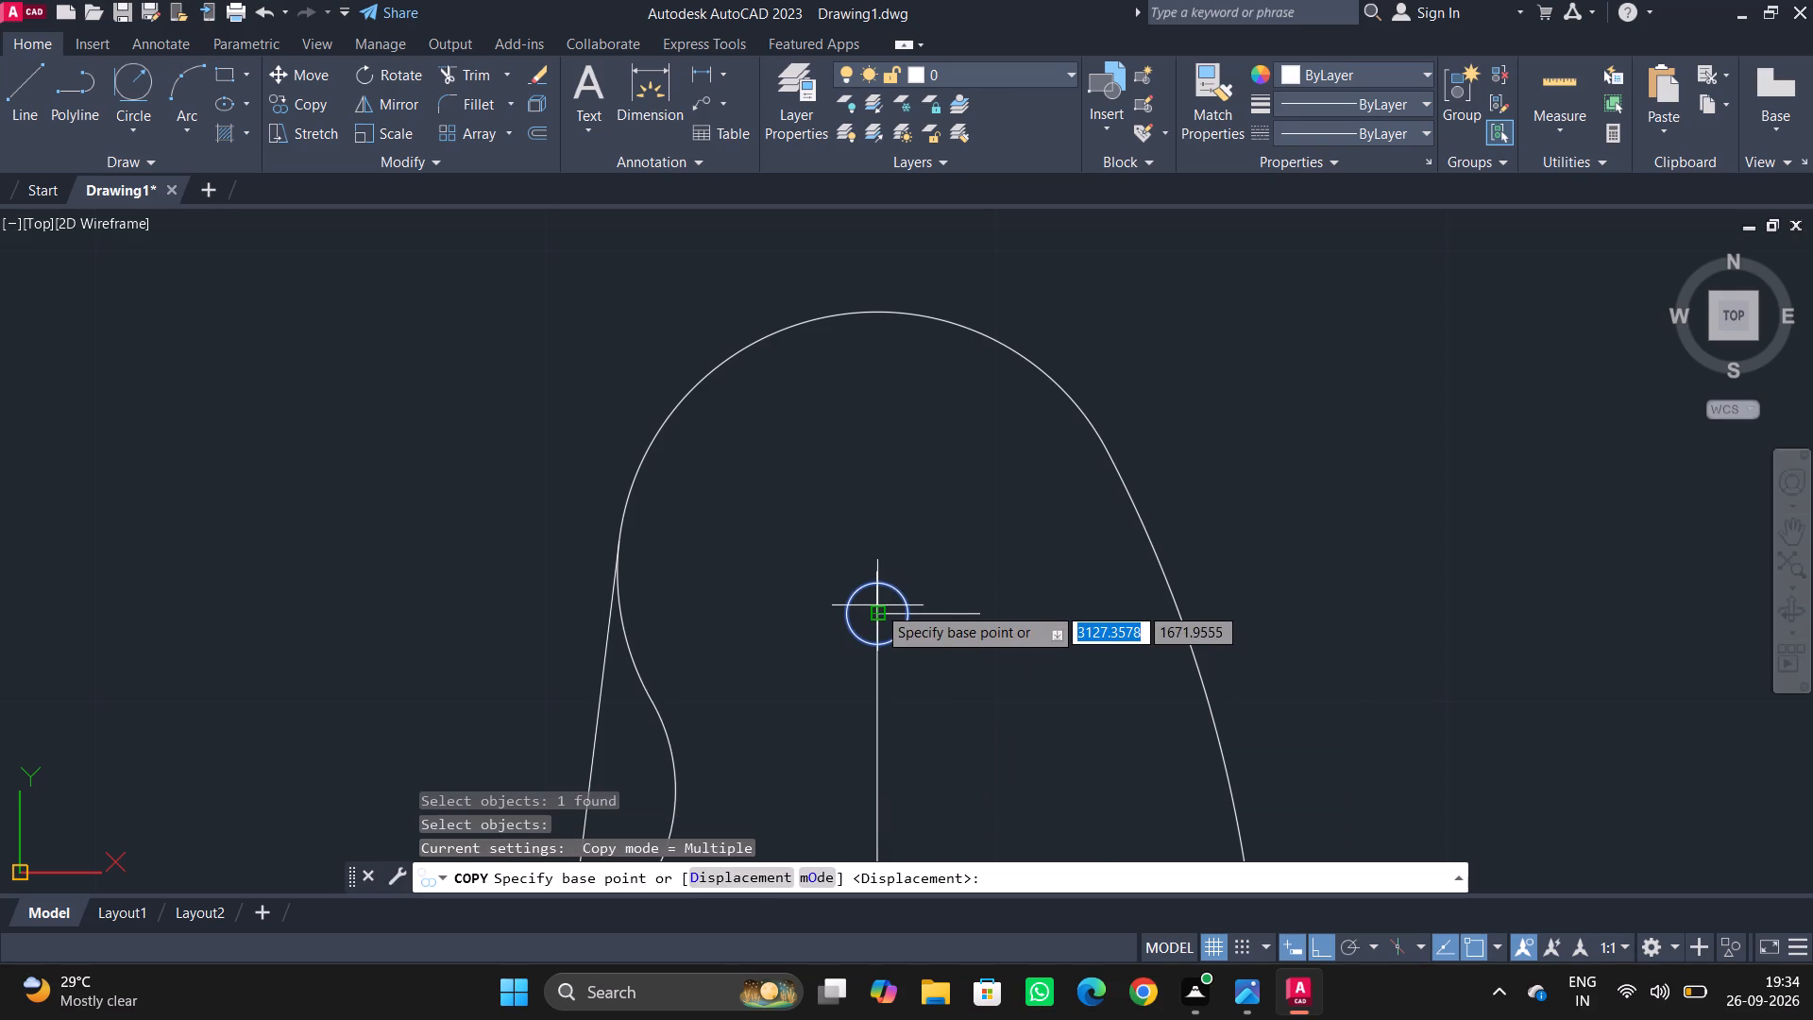
pyautogui.click(876, 611)
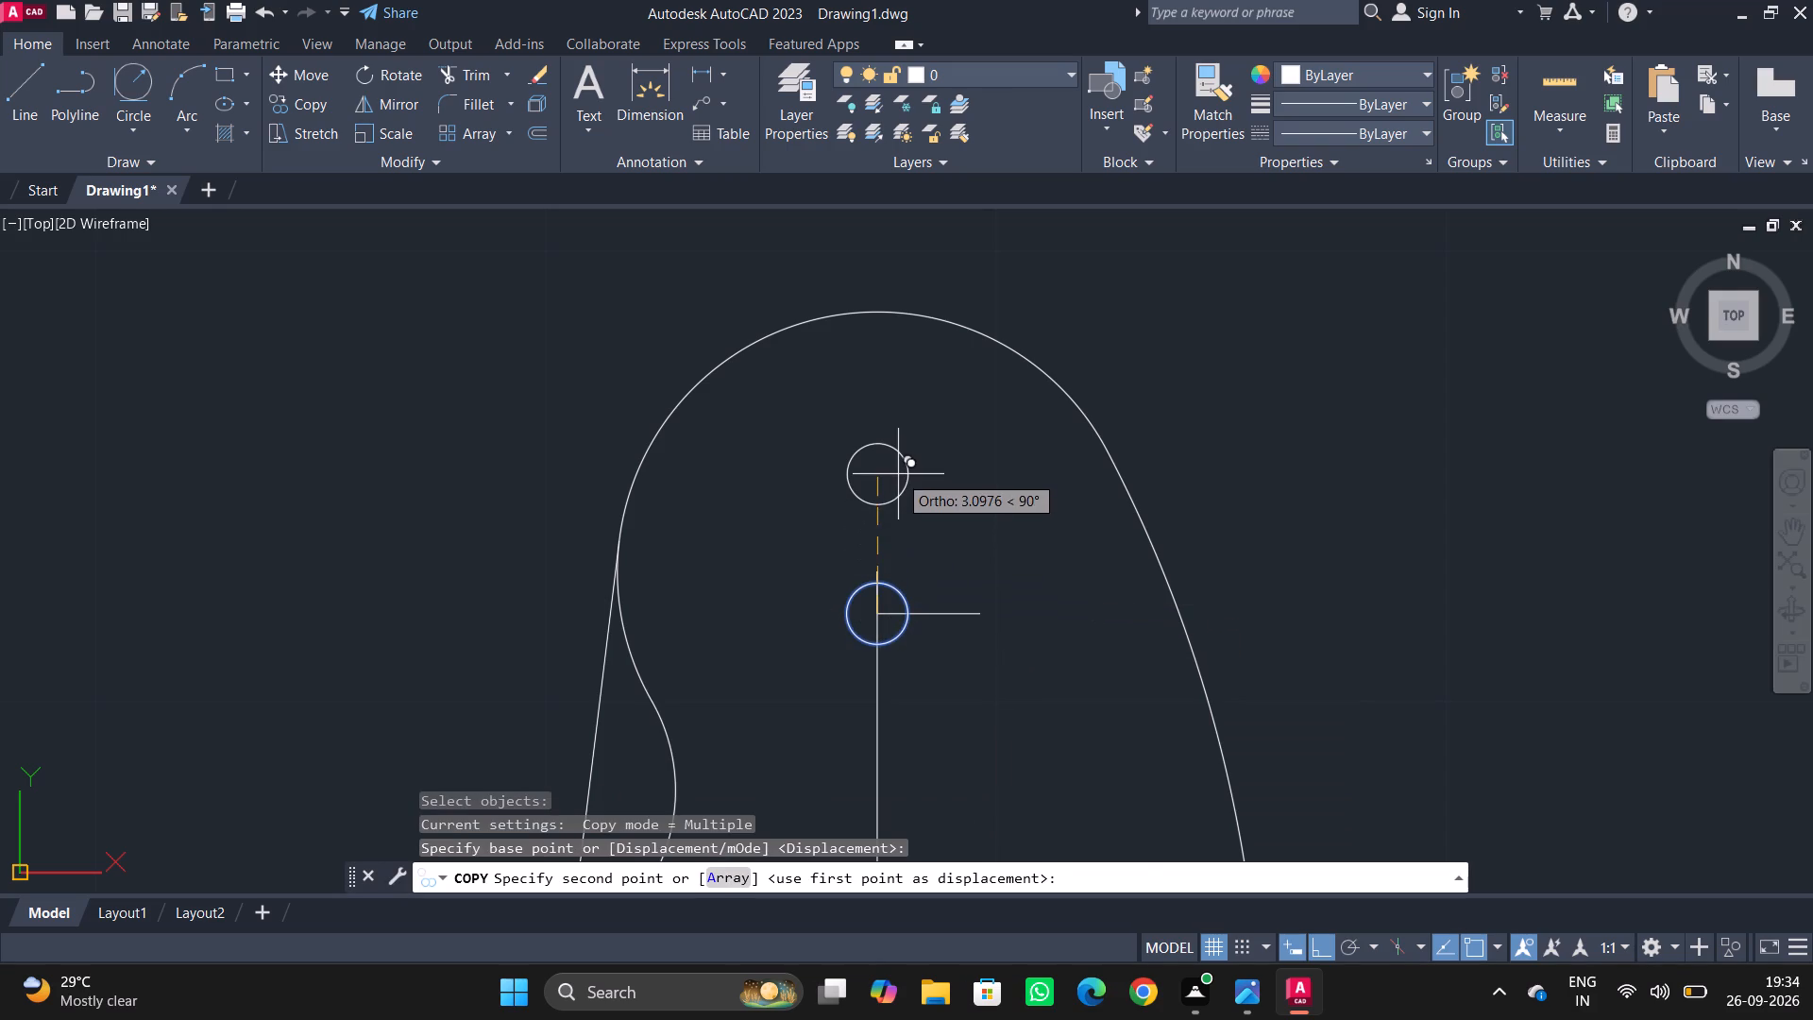
pyautogui.hotkey('alt', 'Tab')
pyautogui.hotkey('alt', 'Tab')
pyautogui.write('4.30')
pyautogui.press('Return')
pyautogui.press('Escape')
pyautogui.press('Escape')
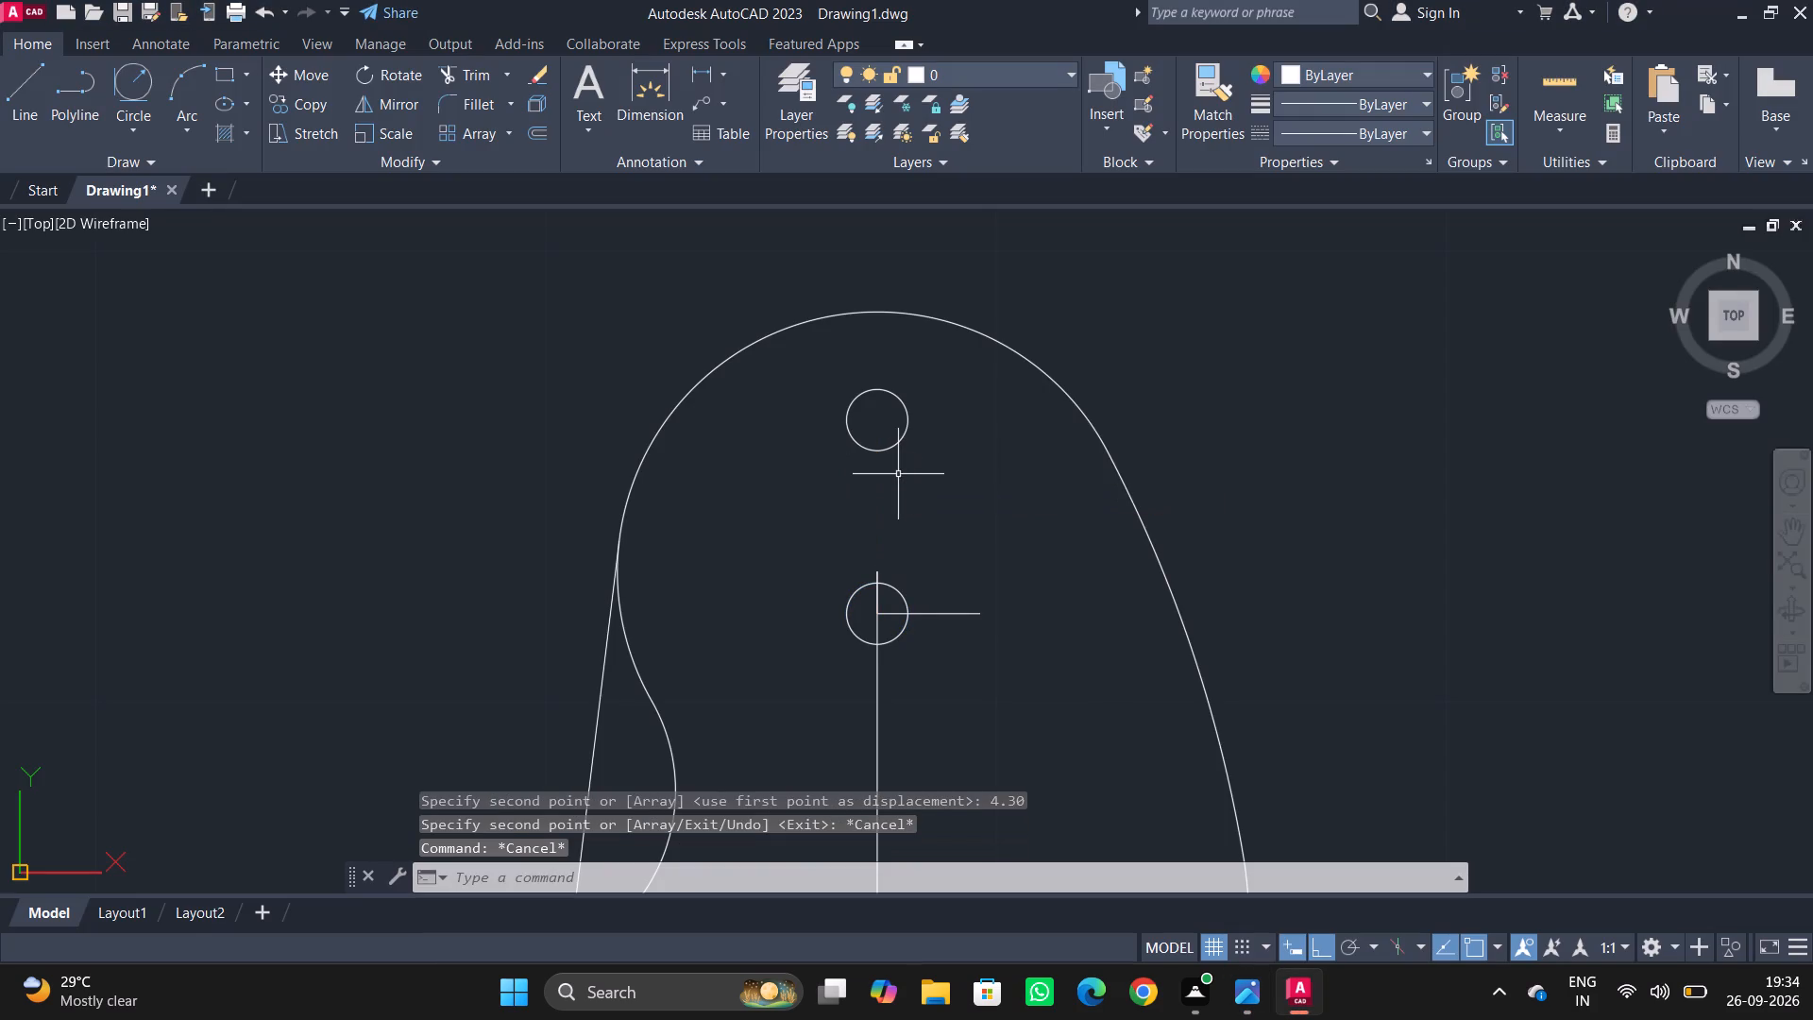
# Draw a vertical line joining the left quadrants of the two R0.68 circles.
pyautogui.write('L')
pyautogui.press('space')
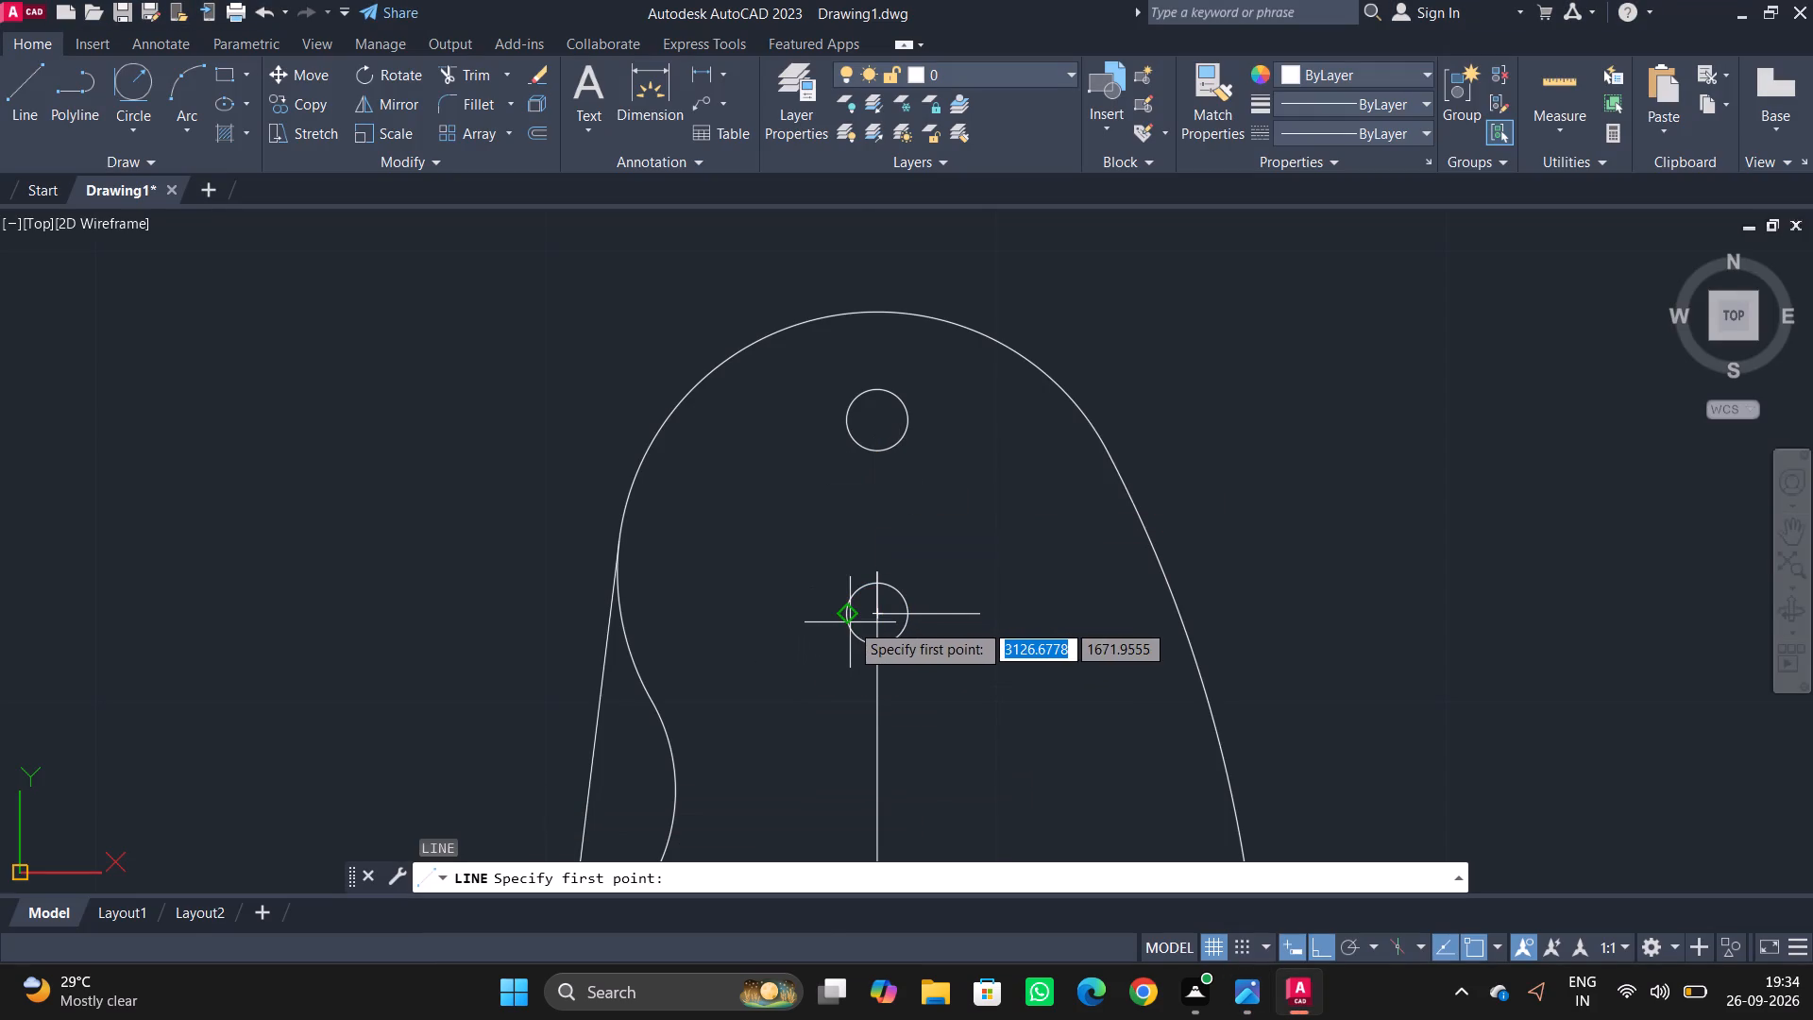
pyautogui.click(840, 612)
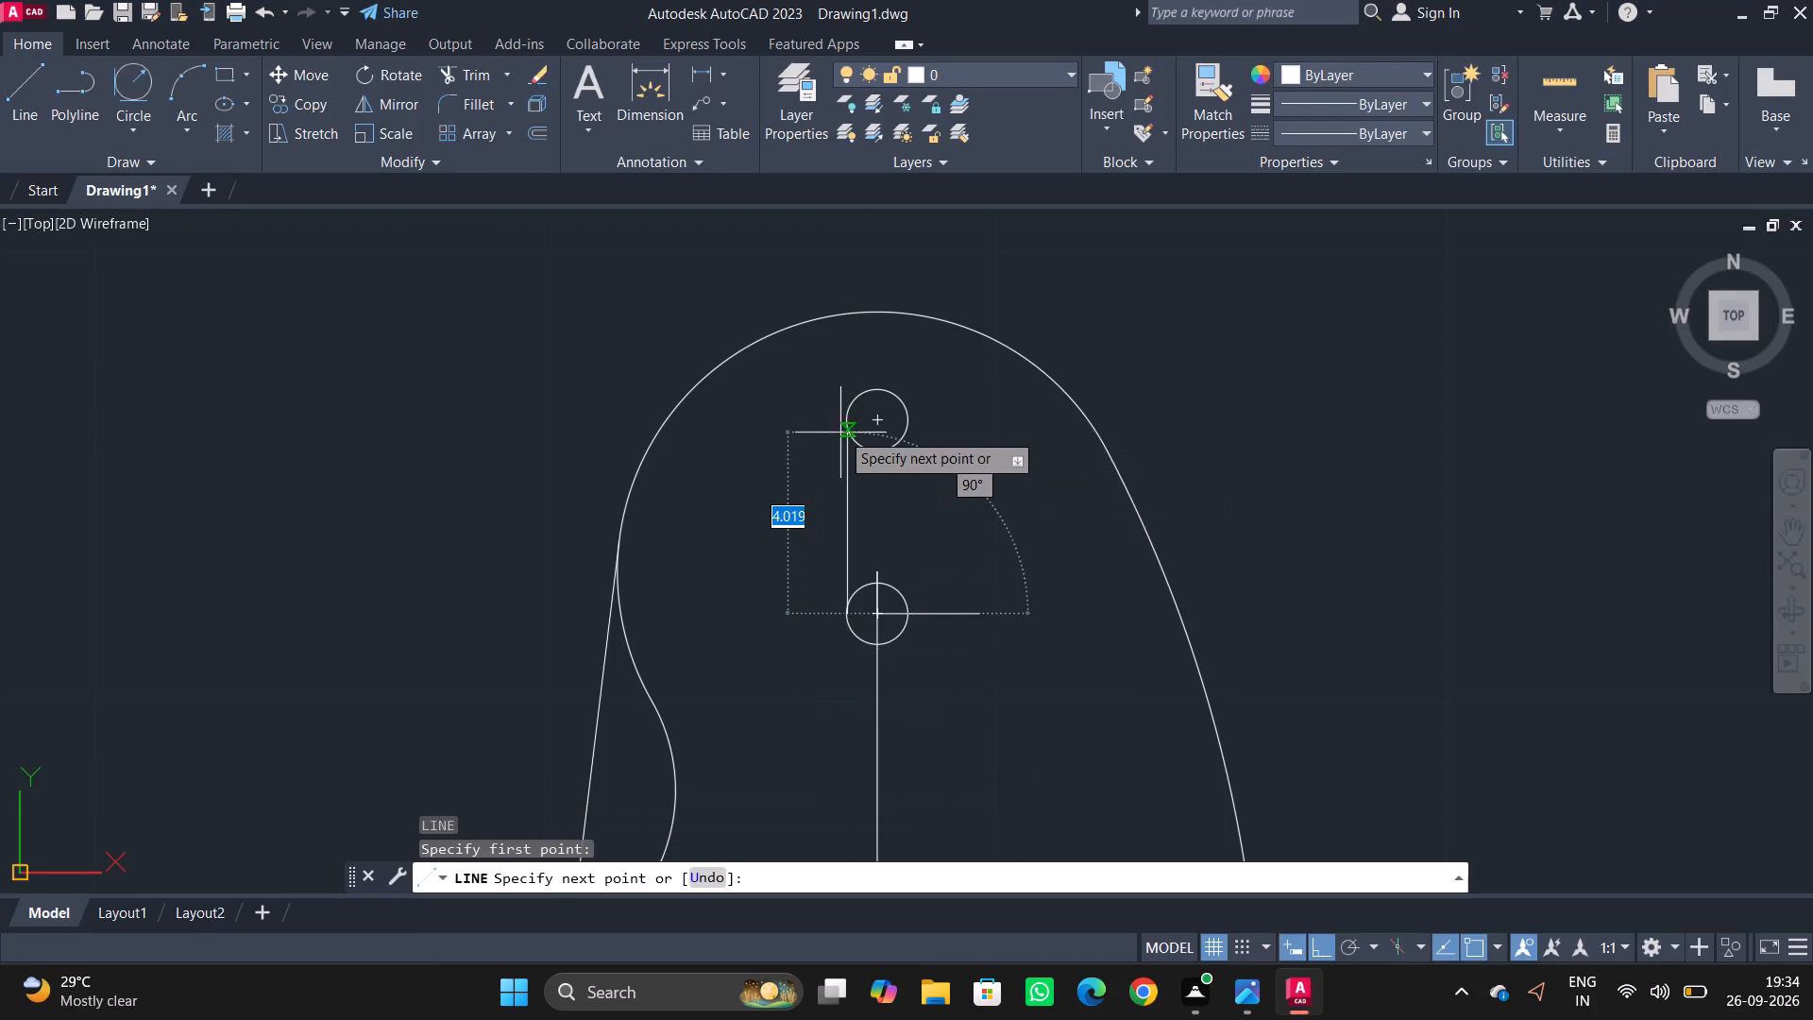
pyautogui.click(844, 425)
pyautogui.press('Escape')
pyautogui.press('Escape')
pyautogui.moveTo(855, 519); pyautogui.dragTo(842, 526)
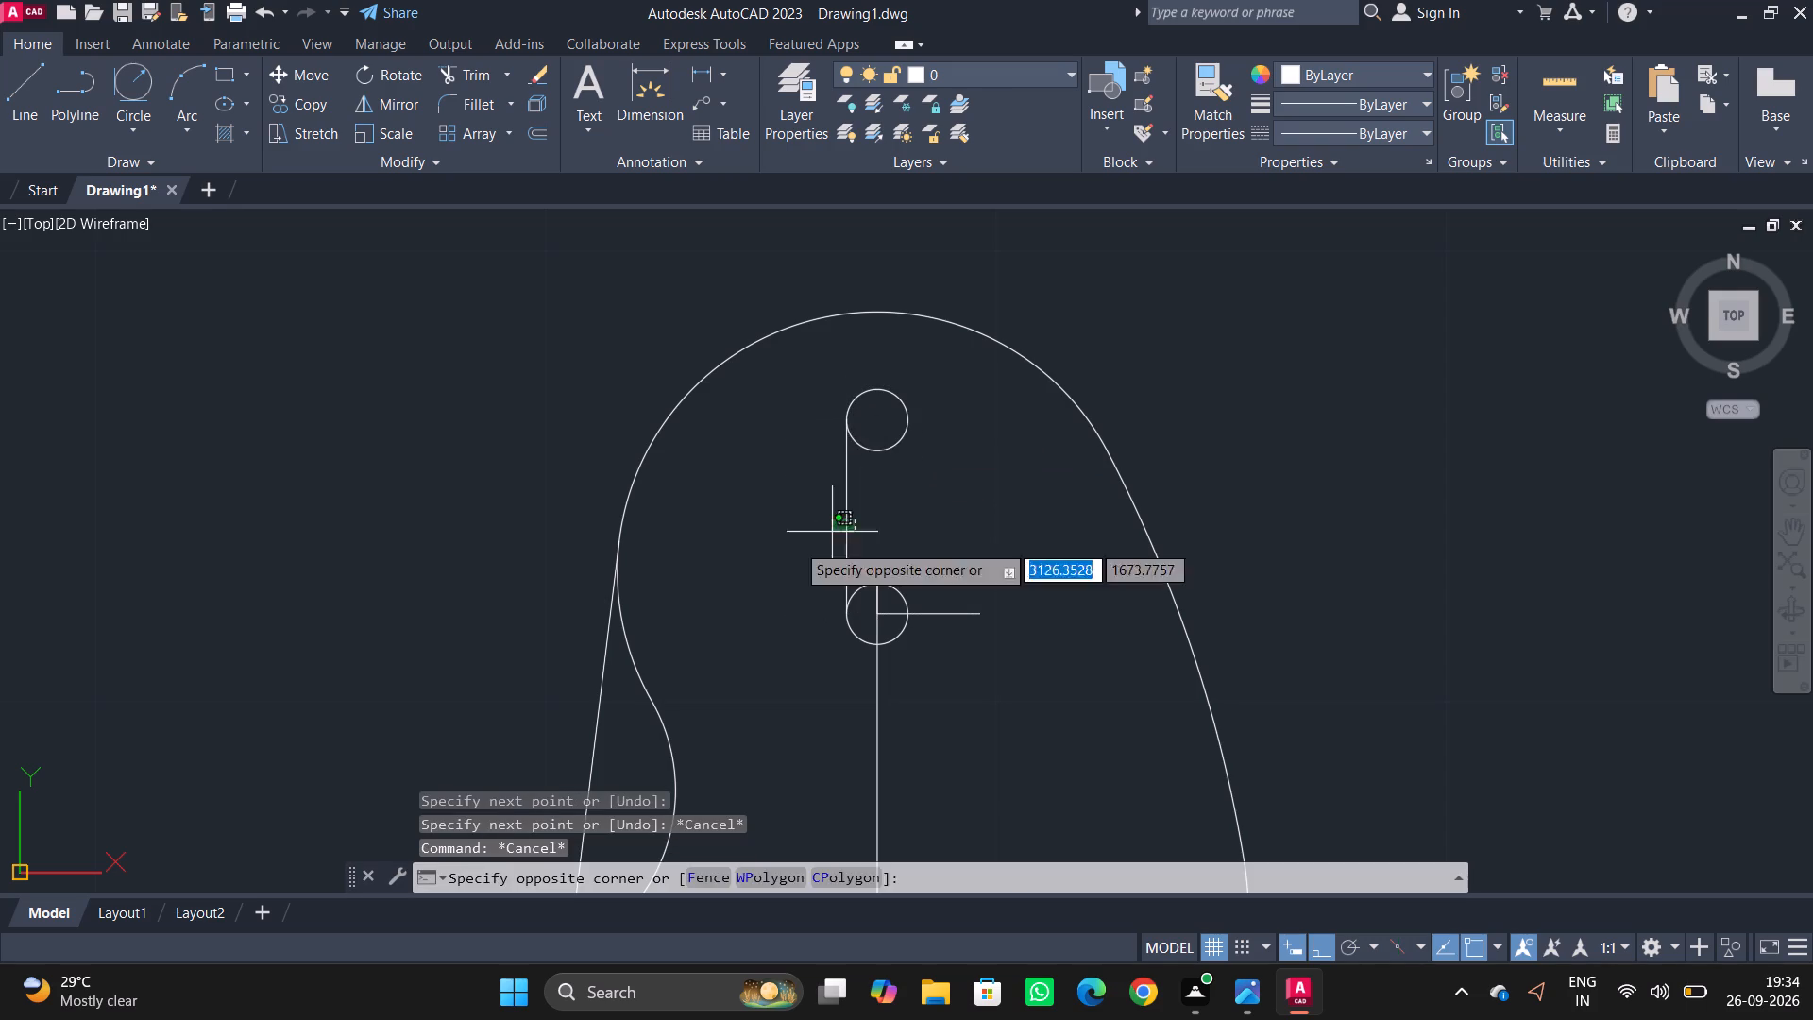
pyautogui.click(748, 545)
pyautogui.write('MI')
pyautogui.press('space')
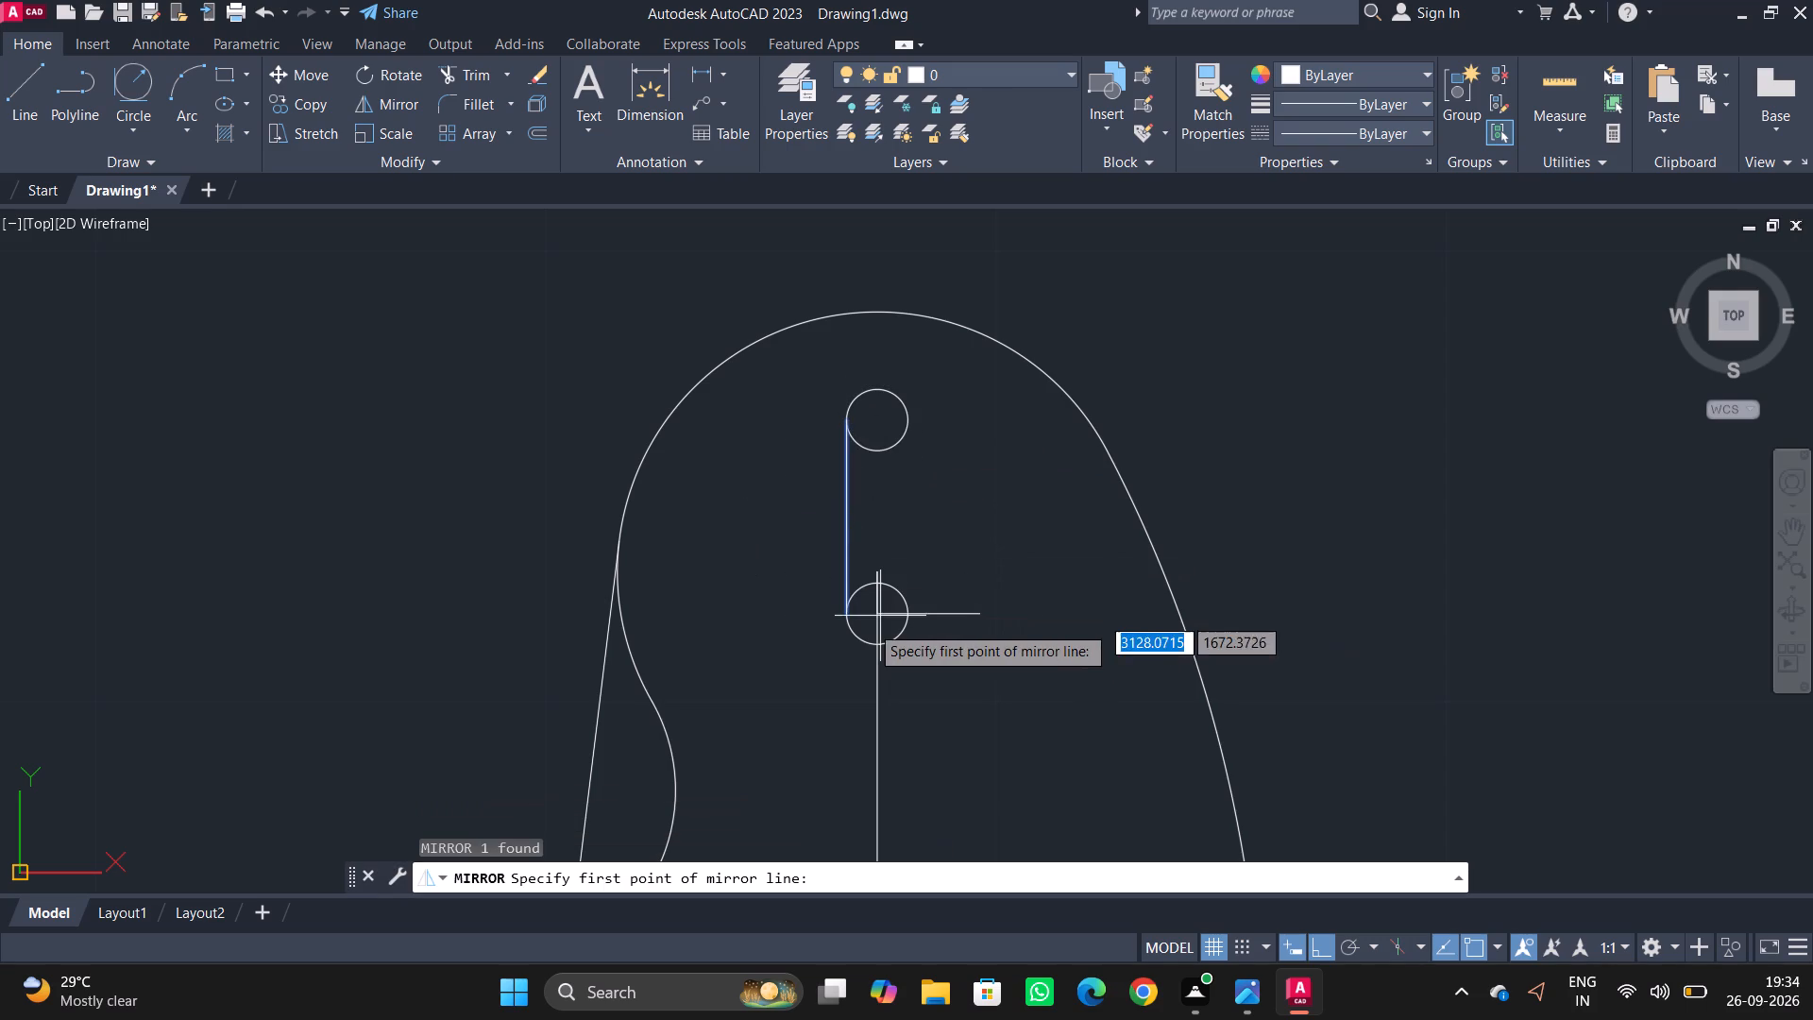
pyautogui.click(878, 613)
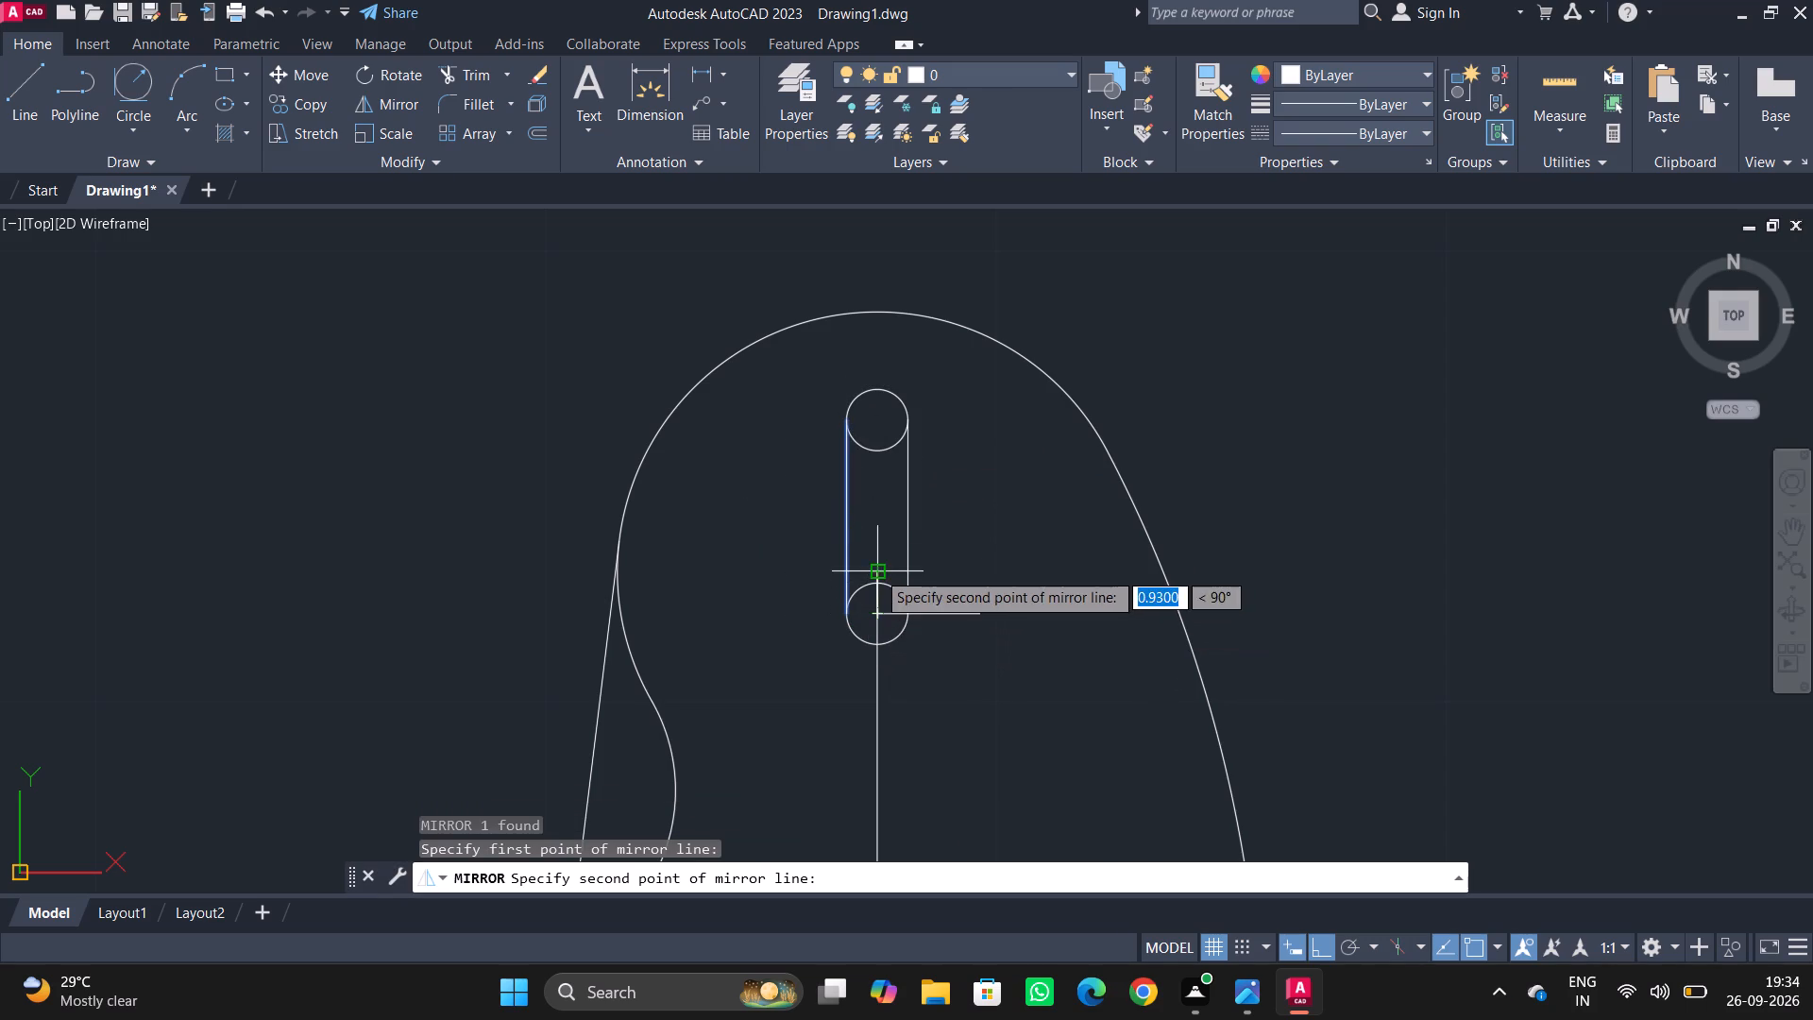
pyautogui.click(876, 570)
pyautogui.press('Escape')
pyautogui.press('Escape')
# Mirror the slot's left line about the vertical centreline through the lower R0.68 circle, erasing the source line.
pyautogui.press('space')
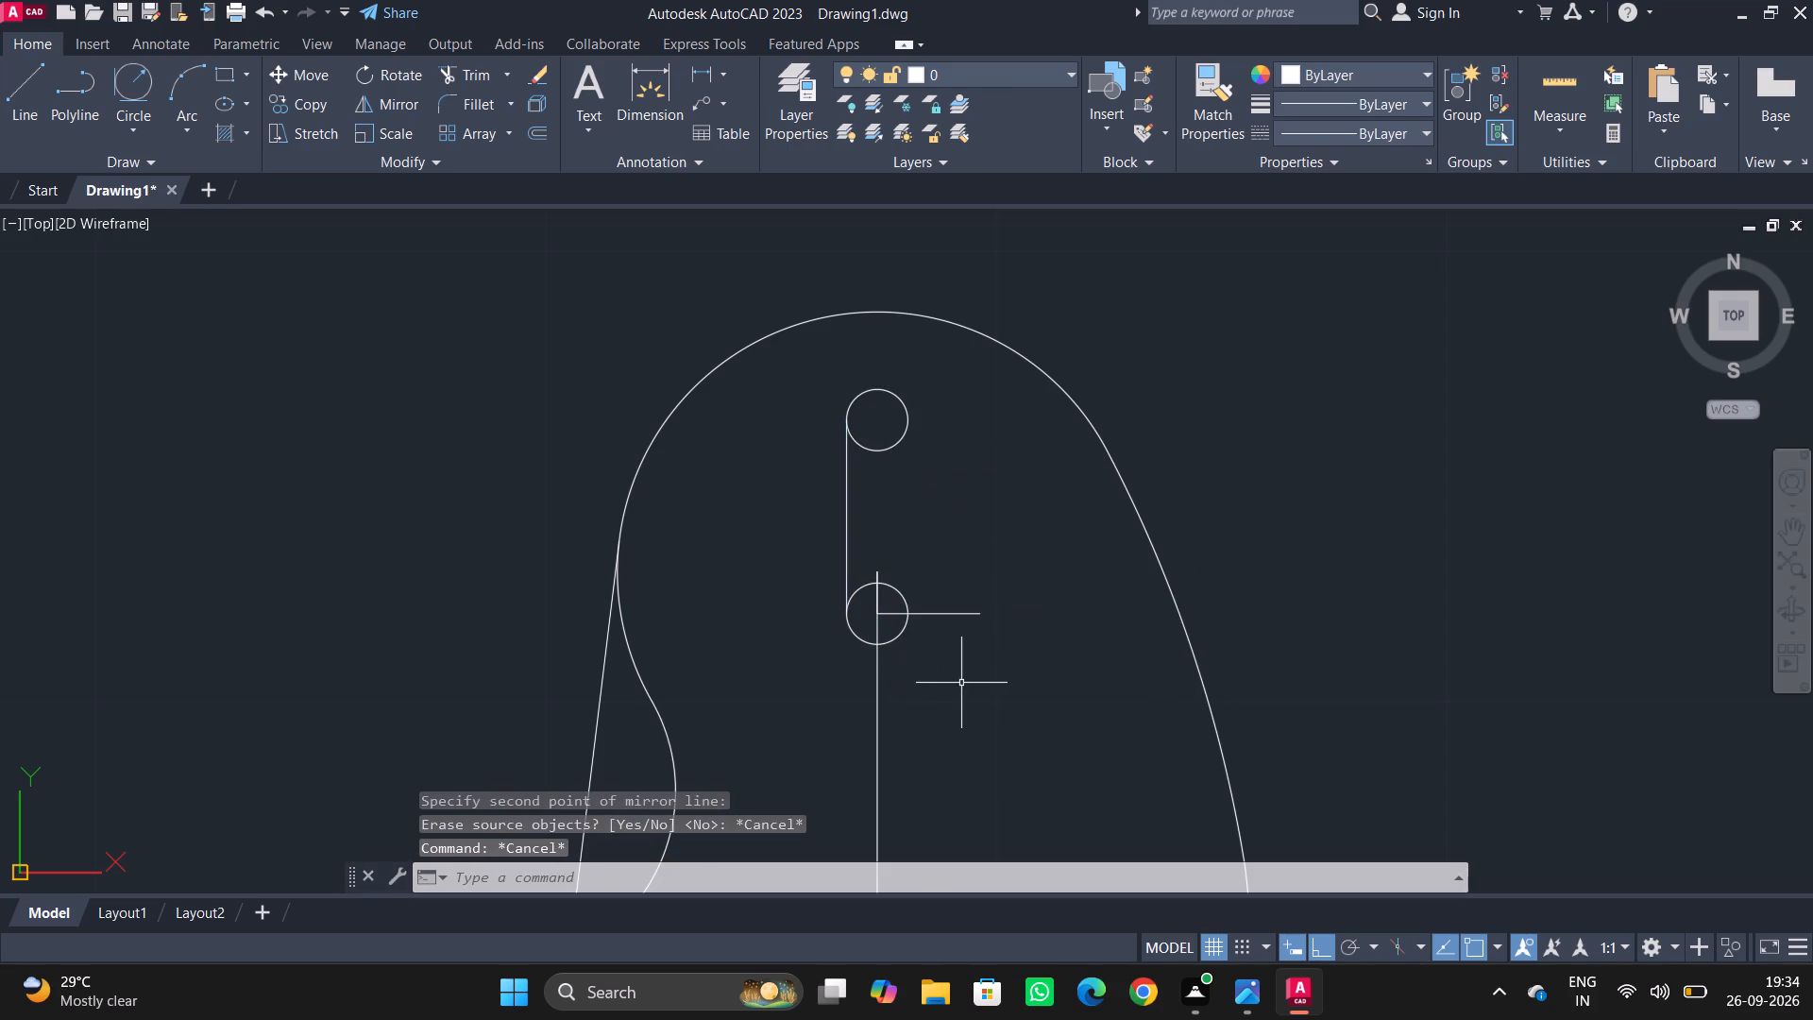
pyautogui.click(827, 531)
pyautogui.click(865, 486)
pyautogui.moveTo(886, 483); pyautogui.dragTo(869, 497)
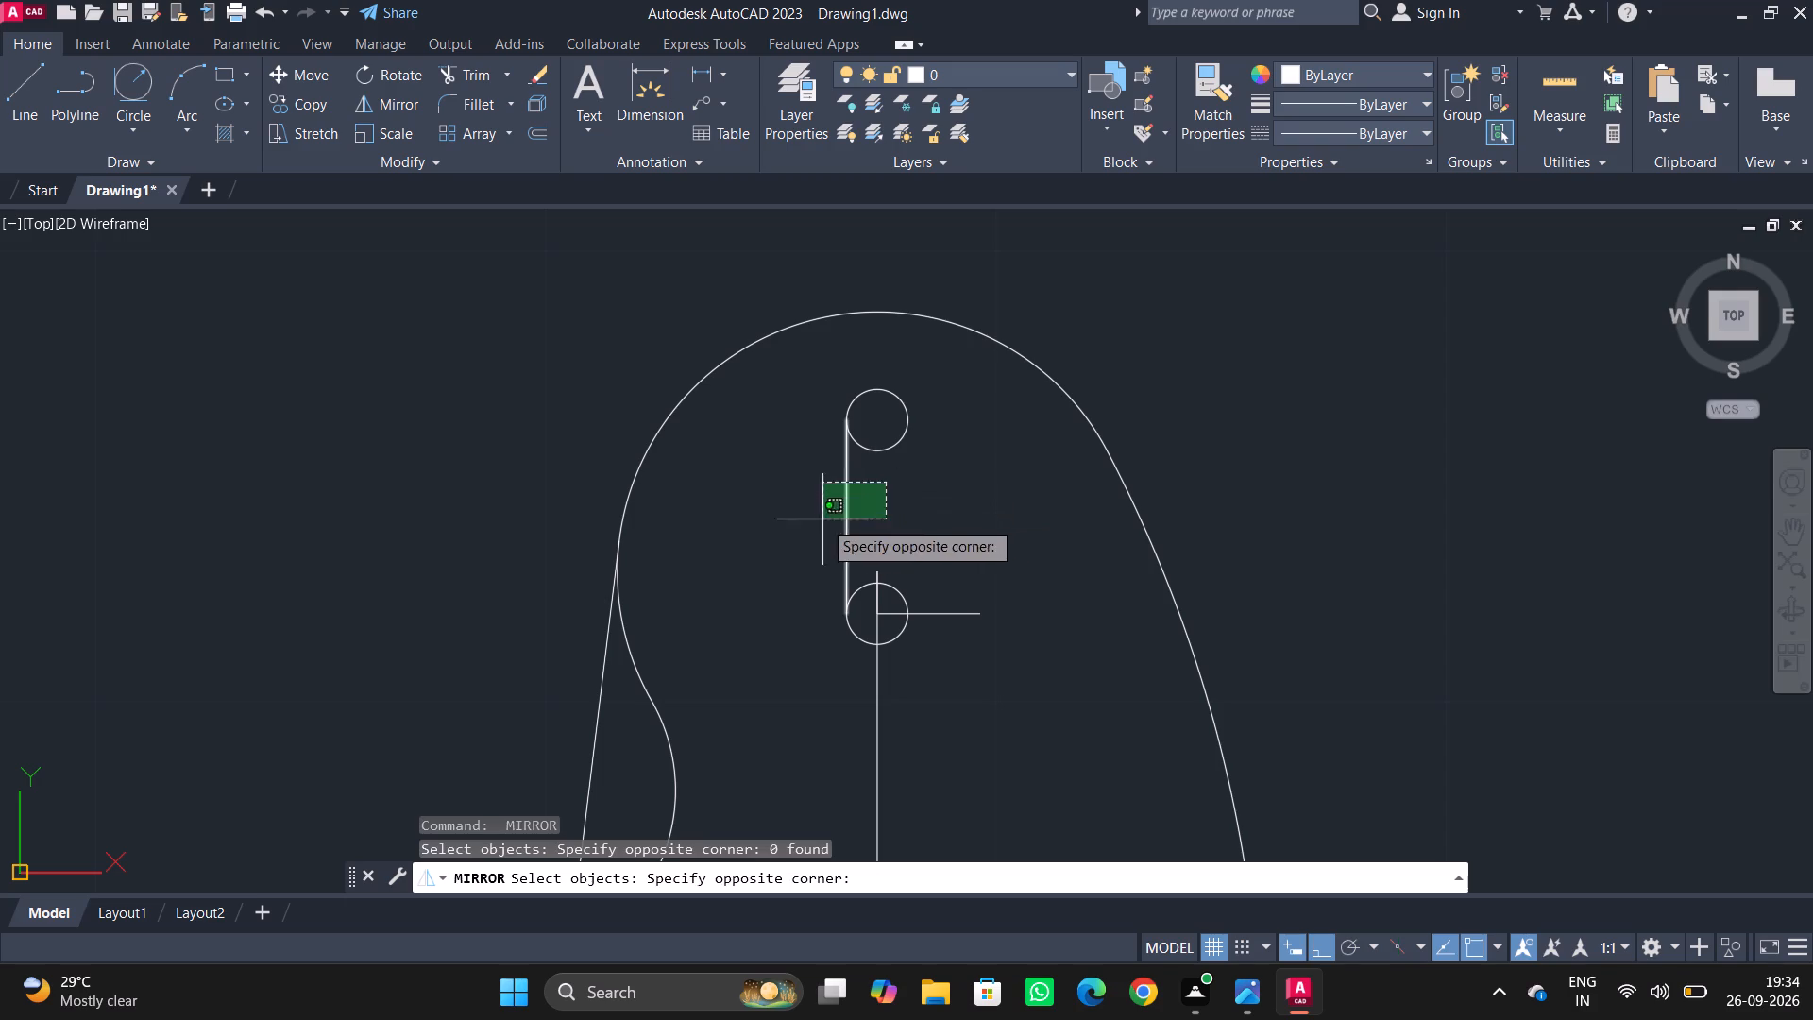
pyautogui.click(822, 519)
pyautogui.press('space')
pyautogui.click(873, 612)
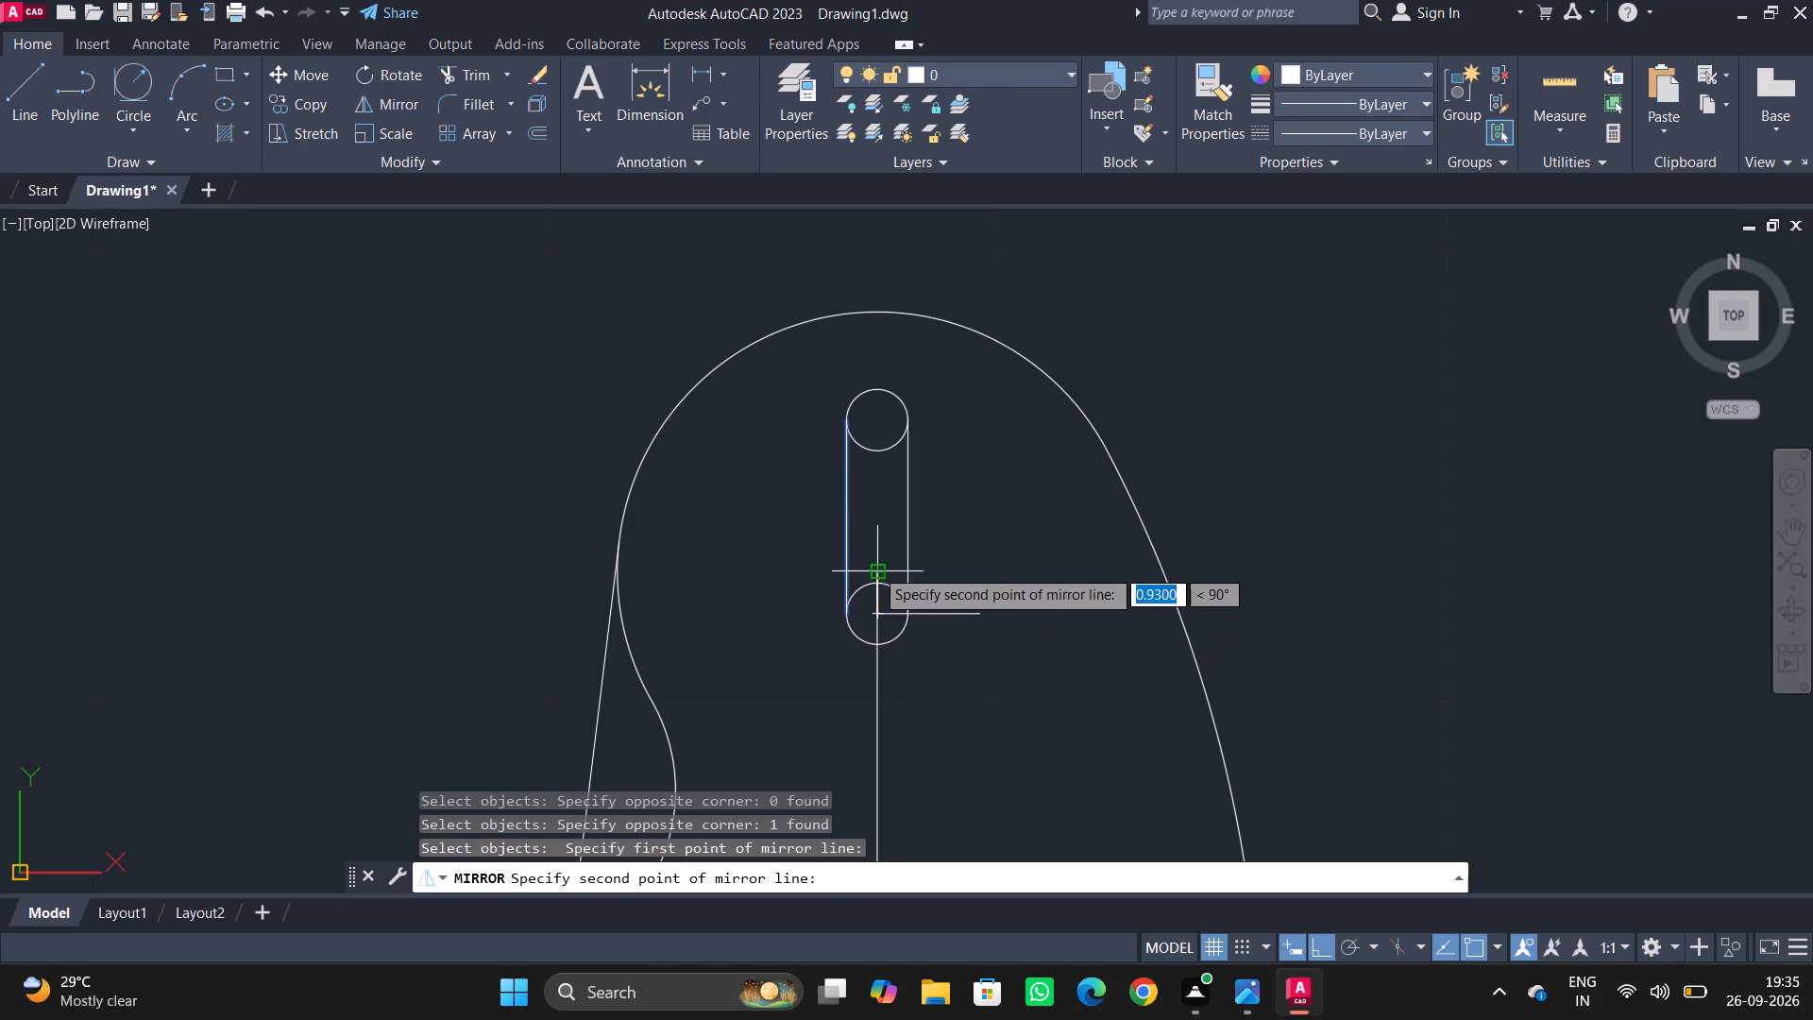
pyautogui.click(874, 568)
pyautogui.write('Y')
pyautogui.press('space')
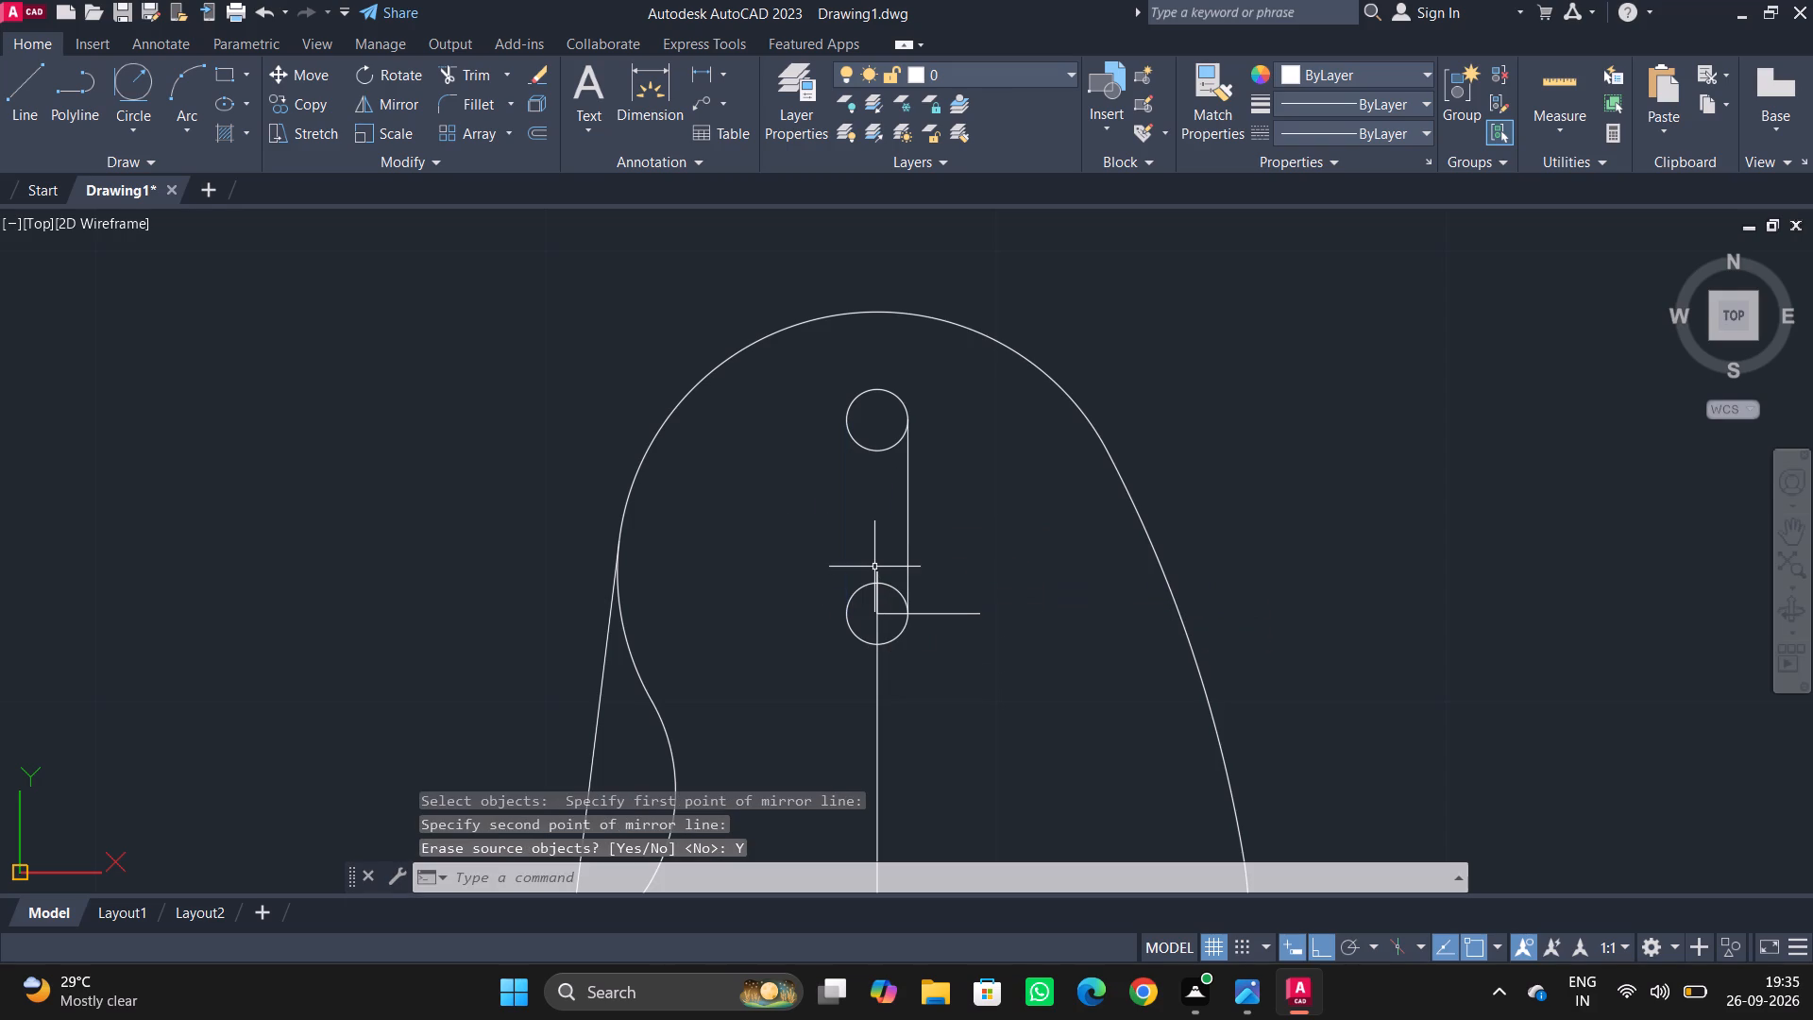
# Mirror the slot's right line about the vertical centreline to the left side, keeping the source line.
pyautogui.moveTo(927, 518); pyautogui.dragTo(916, 536)
pyautogui.click(881, 552)
pyautogui.write('MI')
pyautogui.press('space')
pyautogui.click(873, 614)
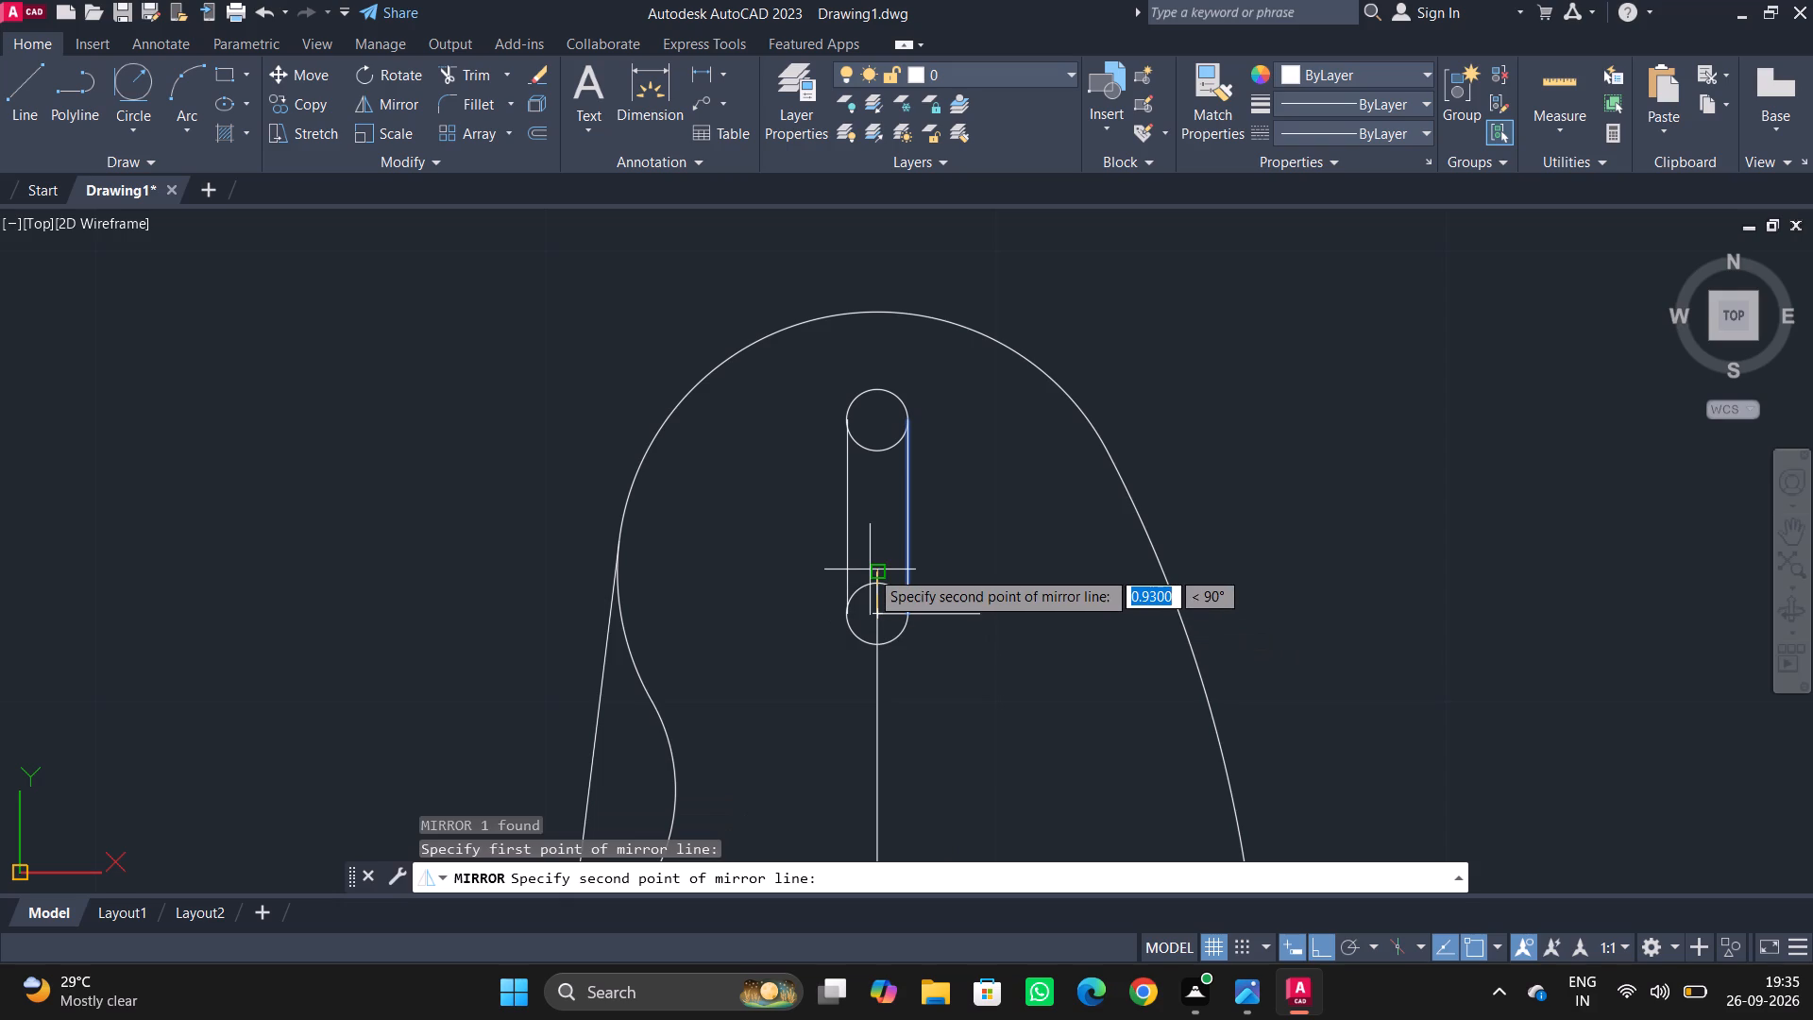
pyautogui.click(878, 569)
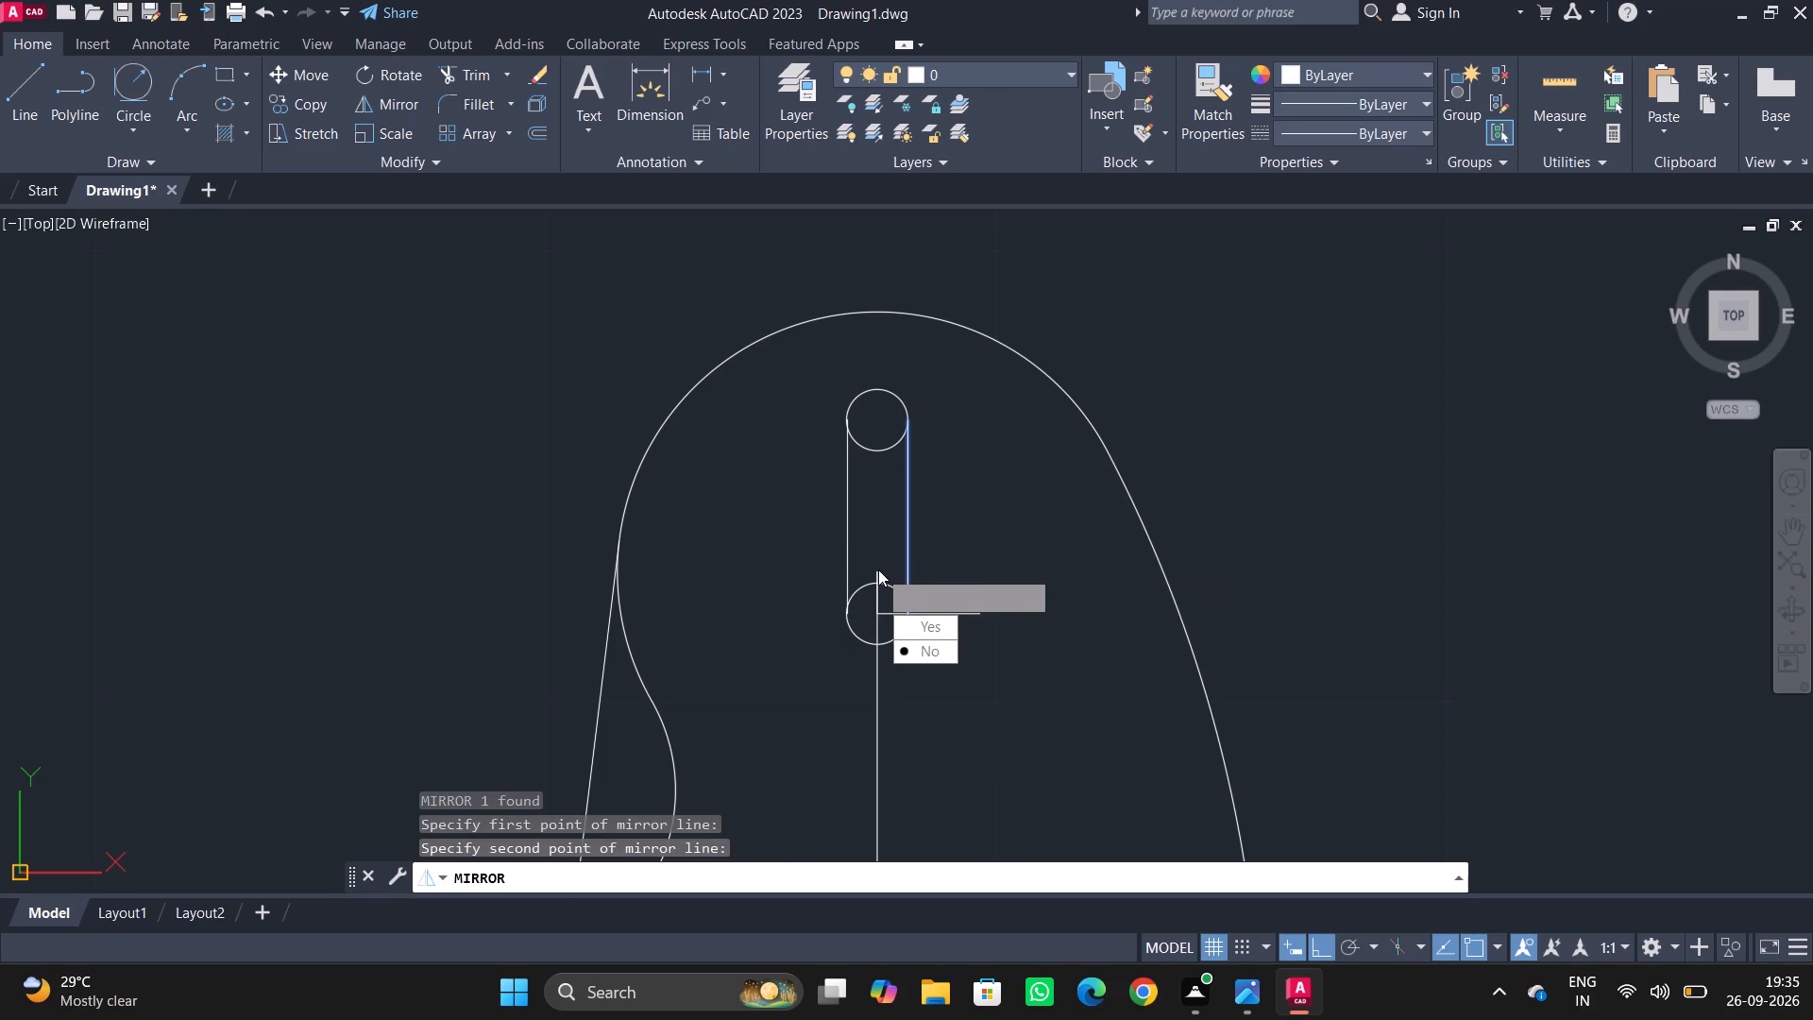
pyautogui.press('n')
pyautogui.press('Return')
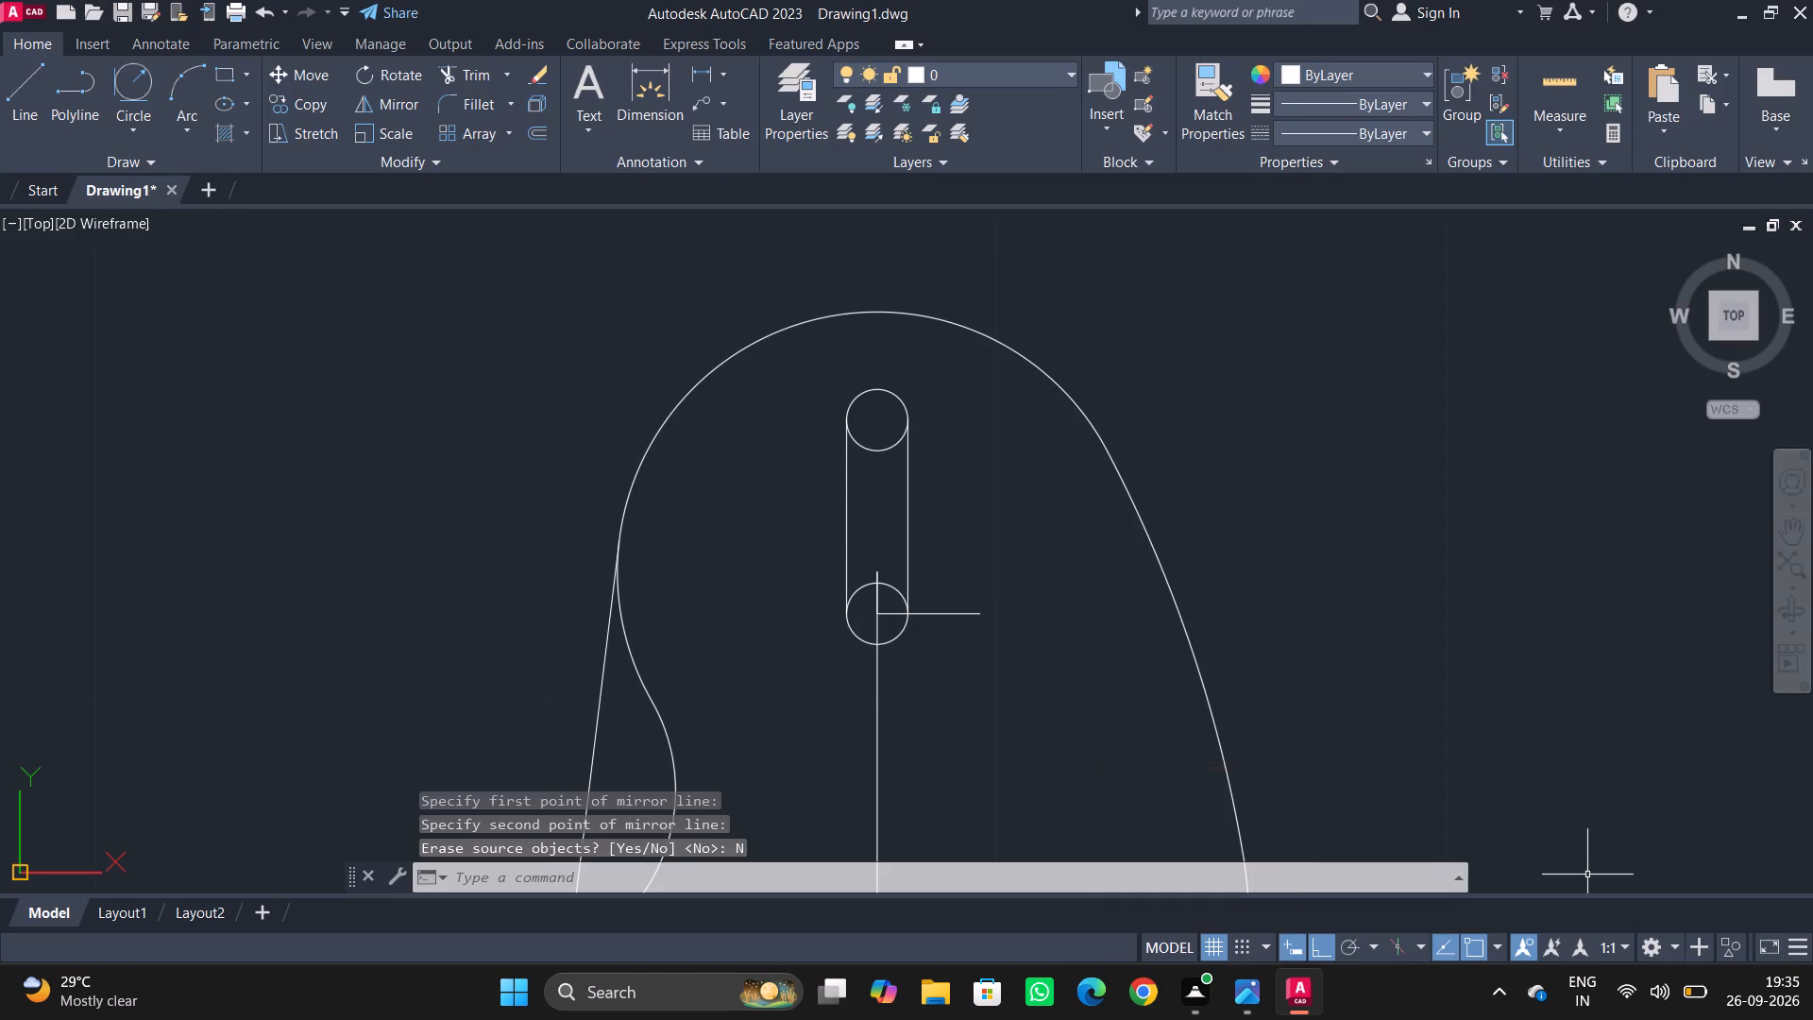
# Delete the 0.93 vertical line and the short horizontal line at the centre of the slot's lower circle.
pyautogui.scroll(-2, 1061, 668)
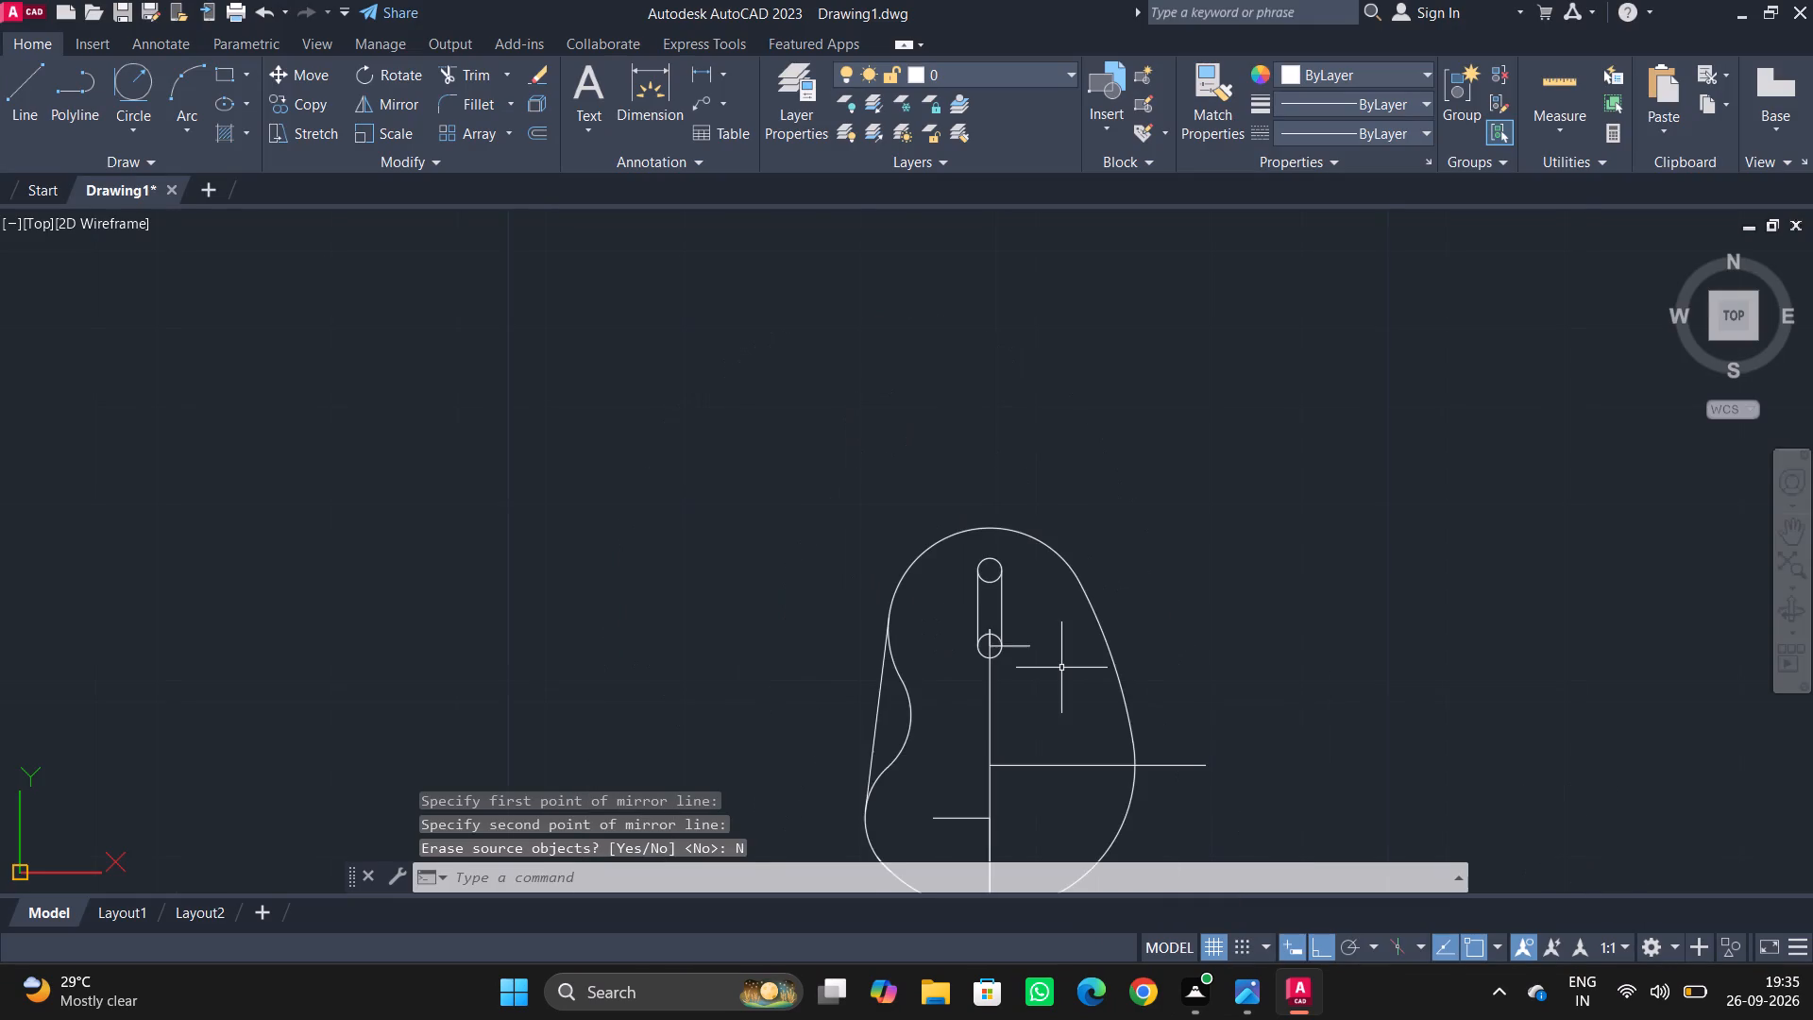
pyautogui.moveTo(1061, 668); pyautogui.dragTo(1045, 455, button='middle')
pyautogui.press('Escape')
pyautogui.press('Escape')
pyautogui.scroll(1, 1025, 484)
pyautogui.middleClick(1010, 586)
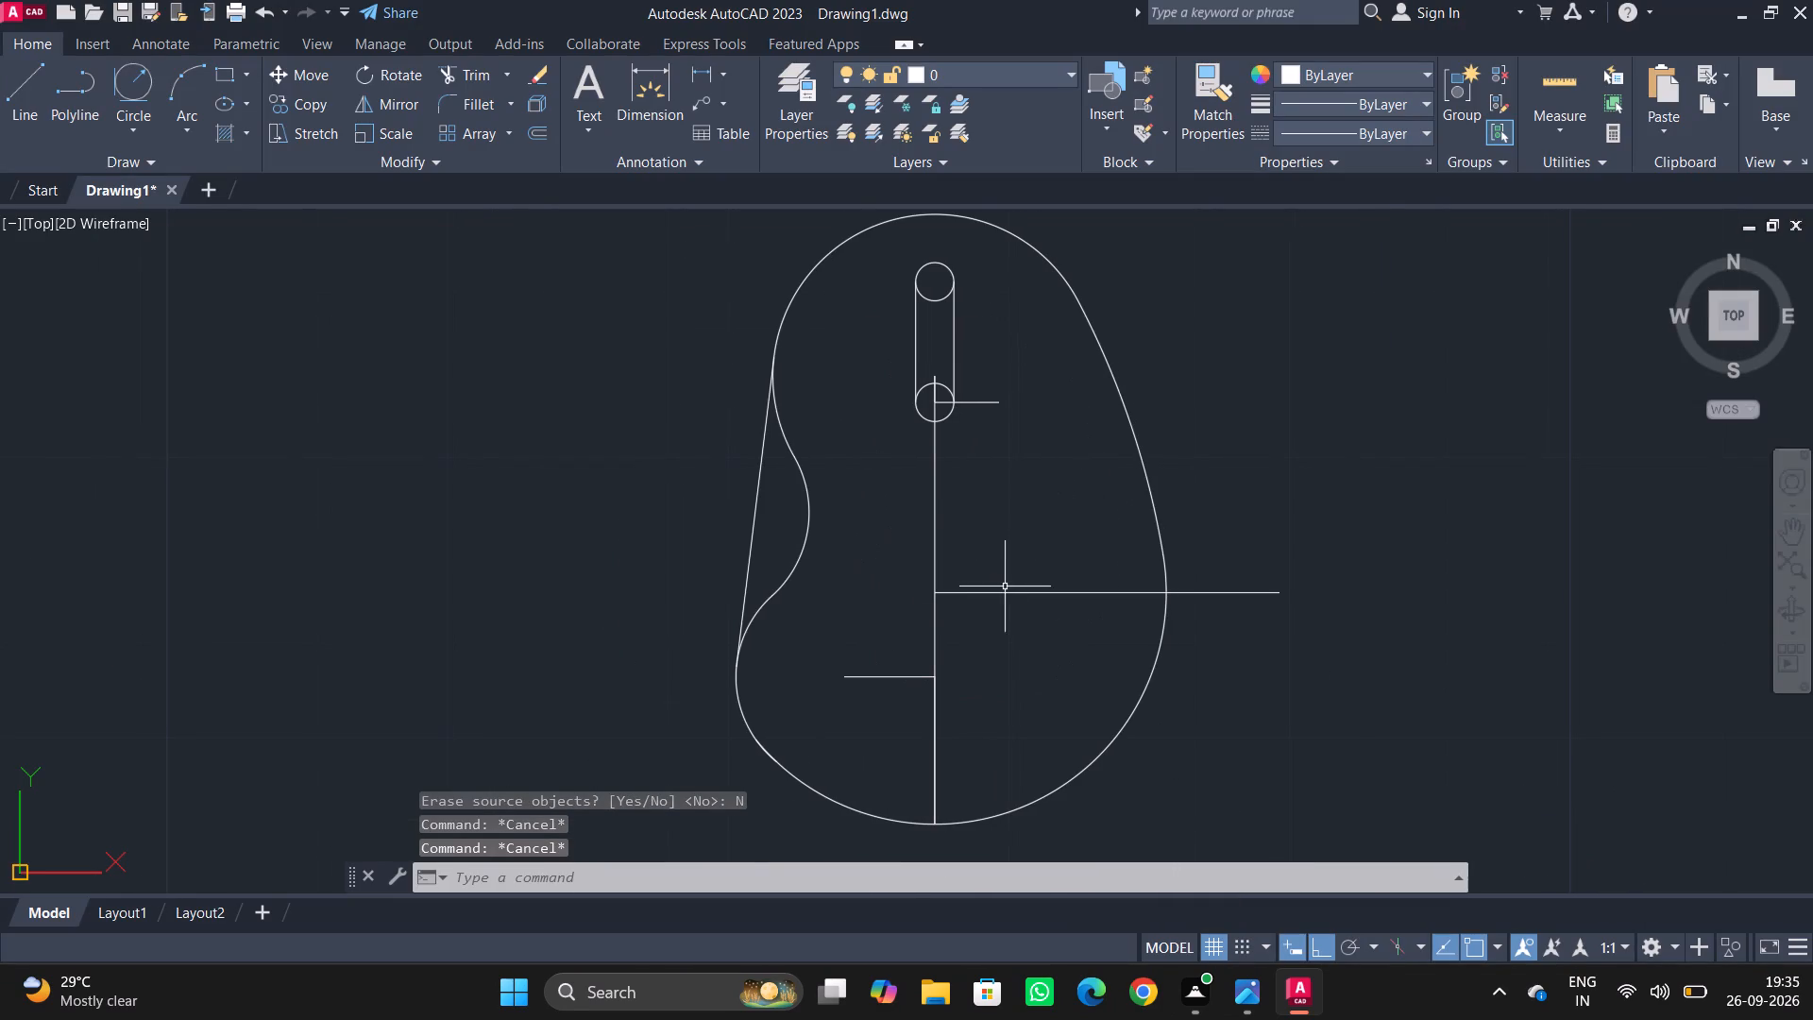
pyautogui.press('Escape')
pyautogui.press('Escape')
pyautogui.press('Escape')
pyautogui.scroll(2, 969, 440)
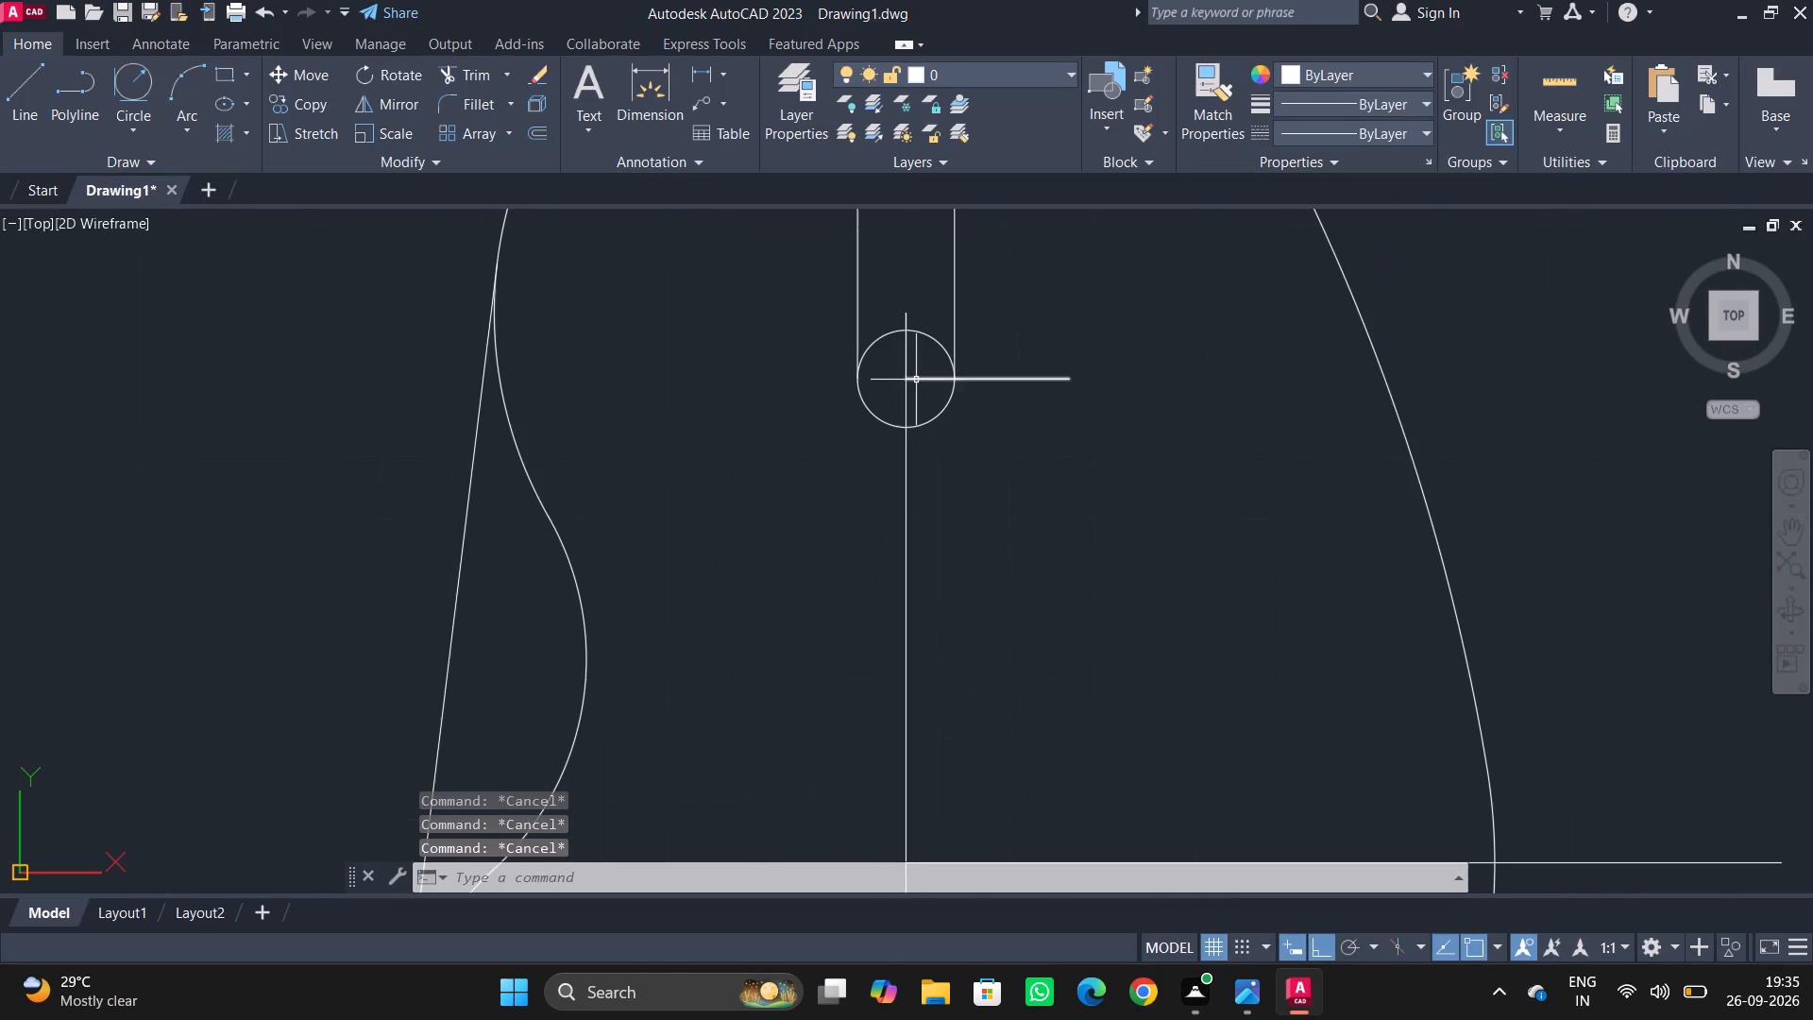
pyautogui.hotkey('alt', 'Tab')
pyautogui.hotkey('alt', 'Tab')
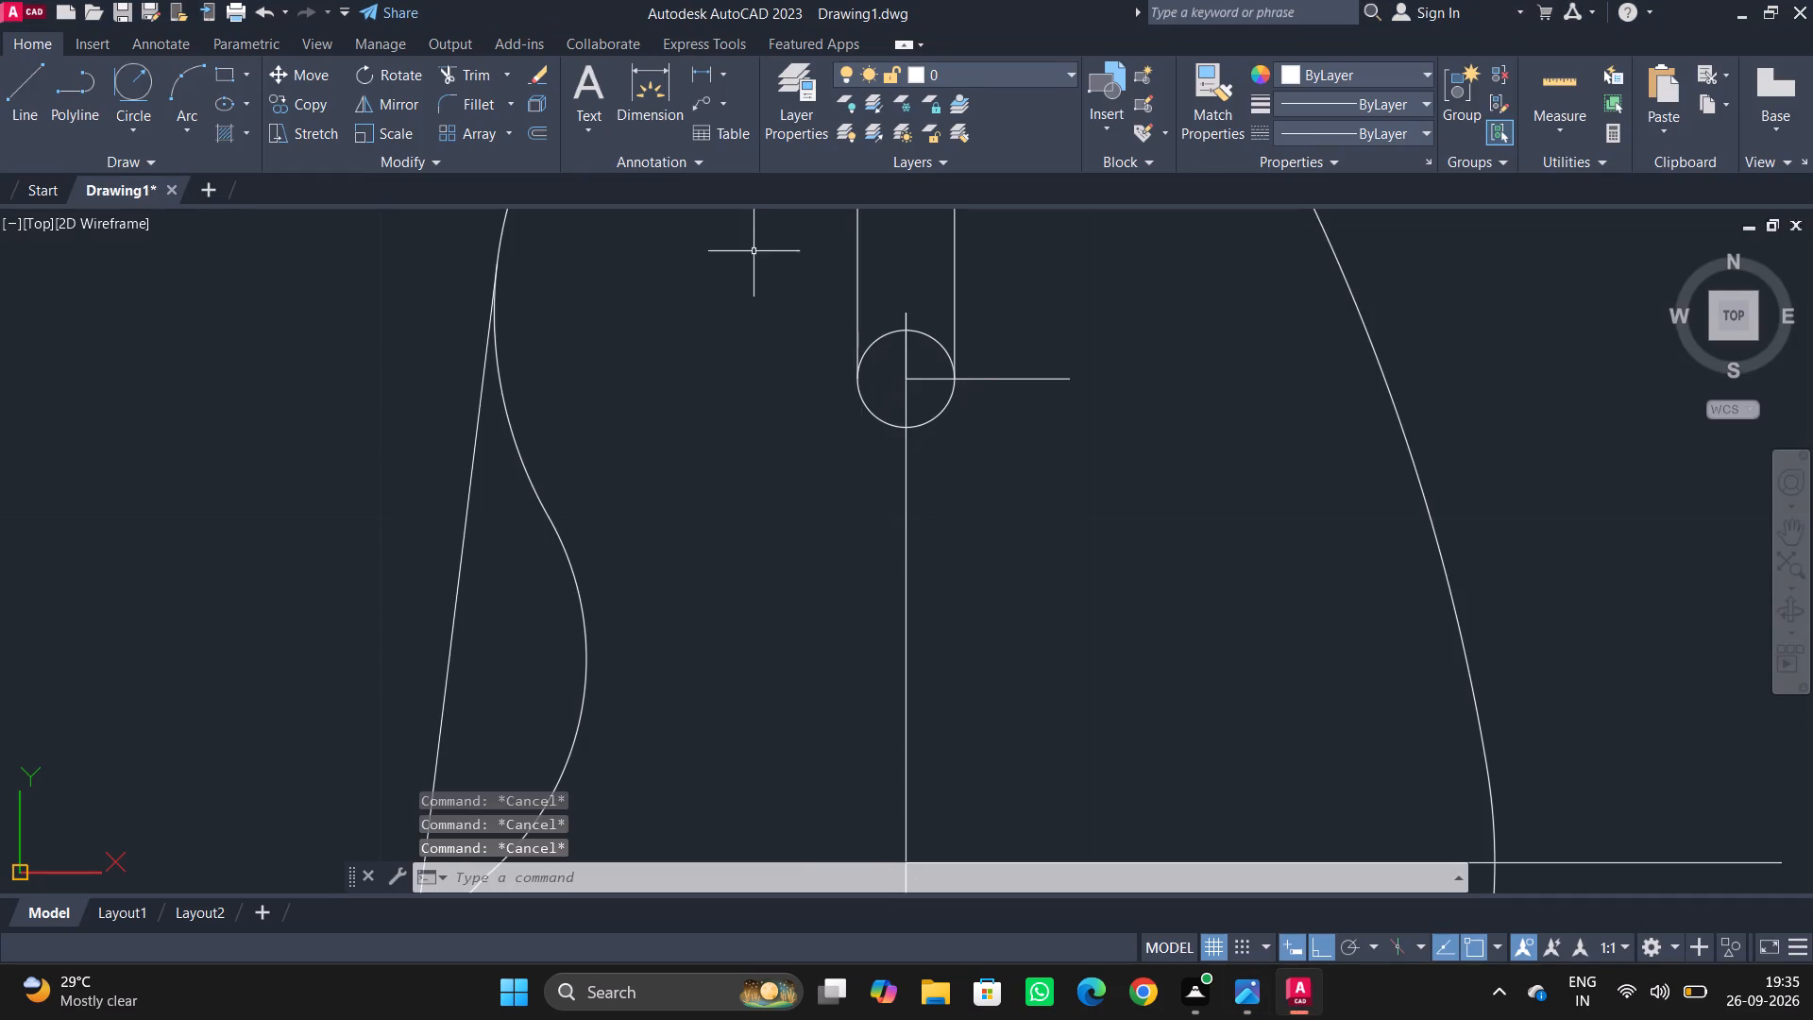
pyautogui.click(754, 251)
pyautogui.click(1218, 393)
pyautogui.press('Delete')
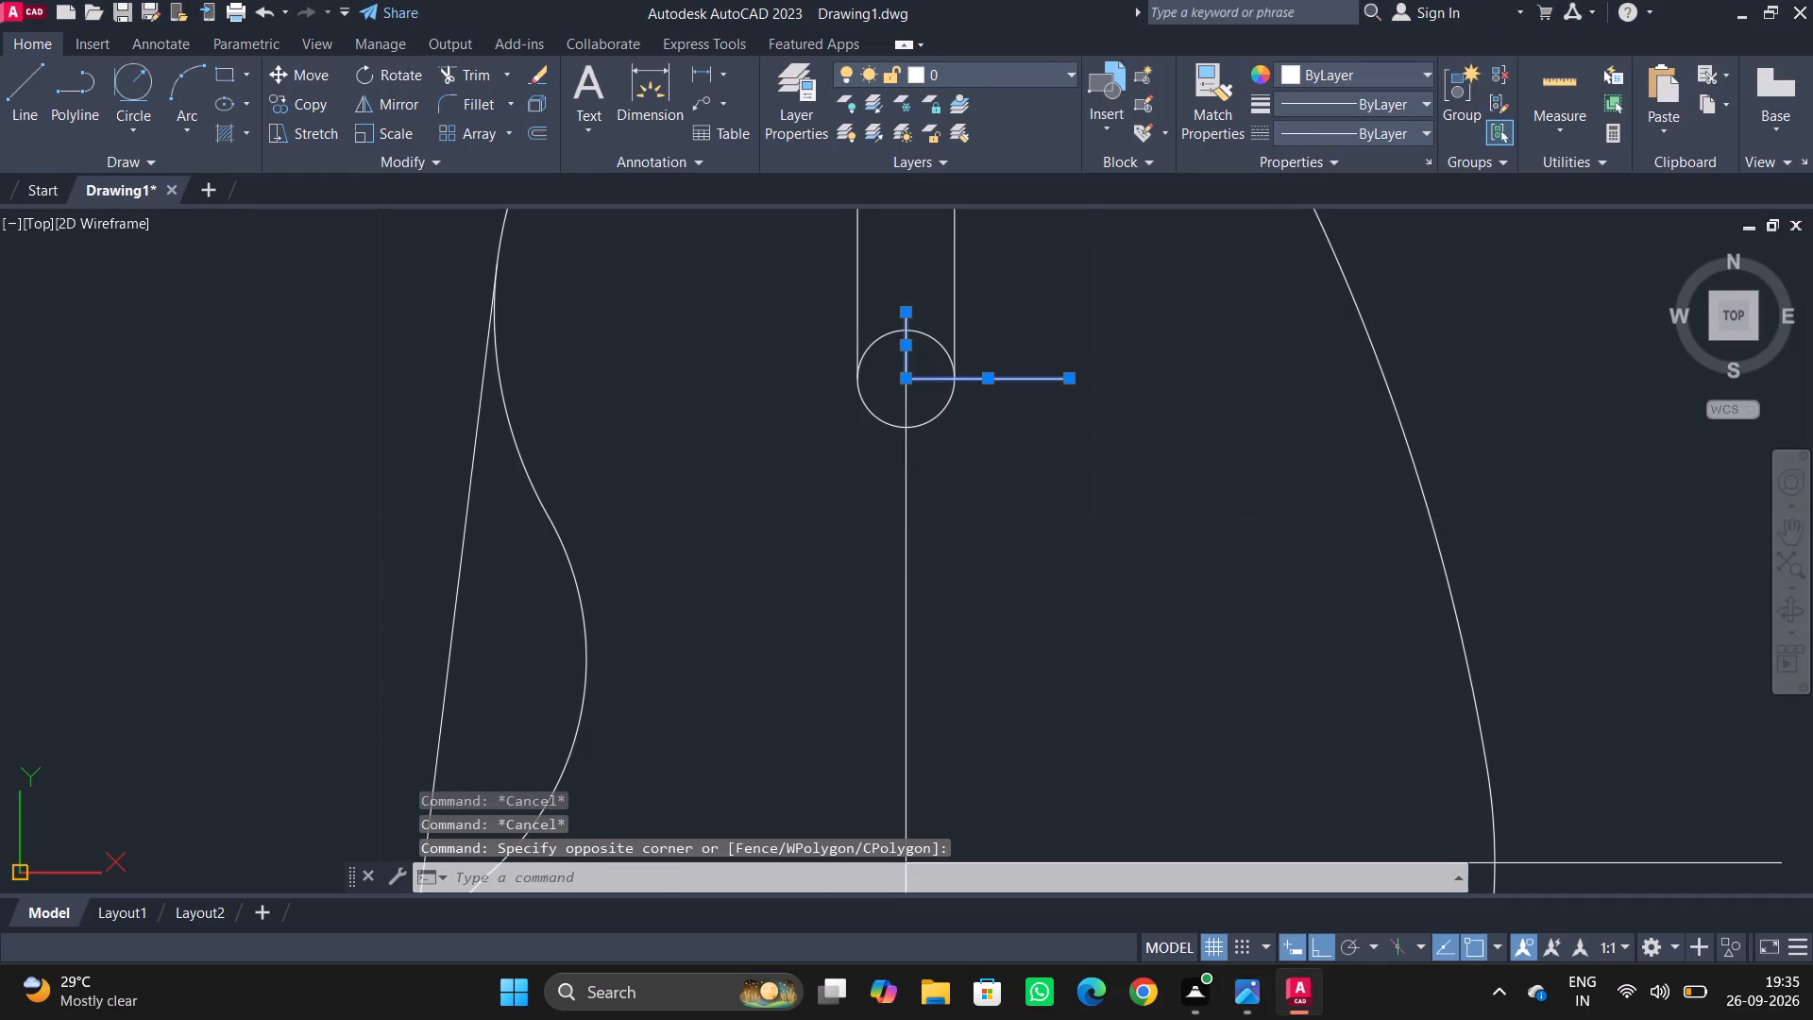
pyautogui.click(906, 347)
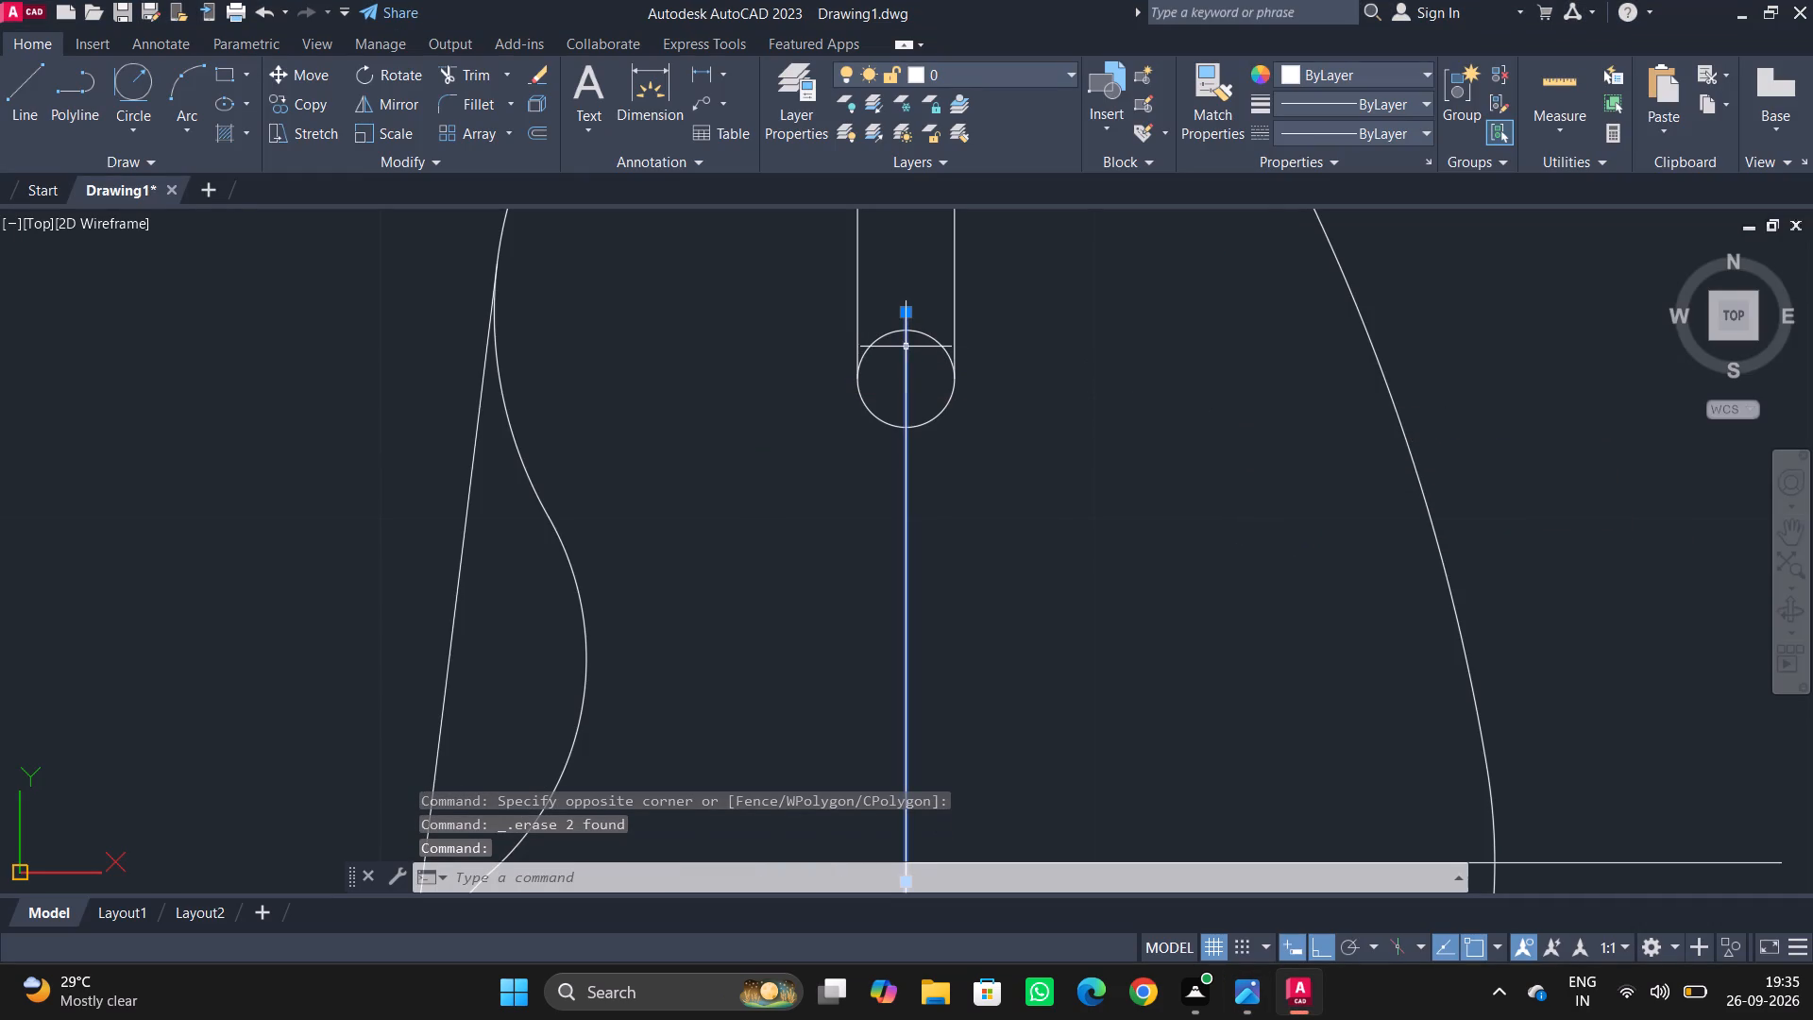
pyautogui.press('Escape')
pyautogui.press('Escape')
# Trim the inner halves of both R0.68 circles to leave a closed rounded slot.
pyautogui.hotkey('alt', 'Tab')
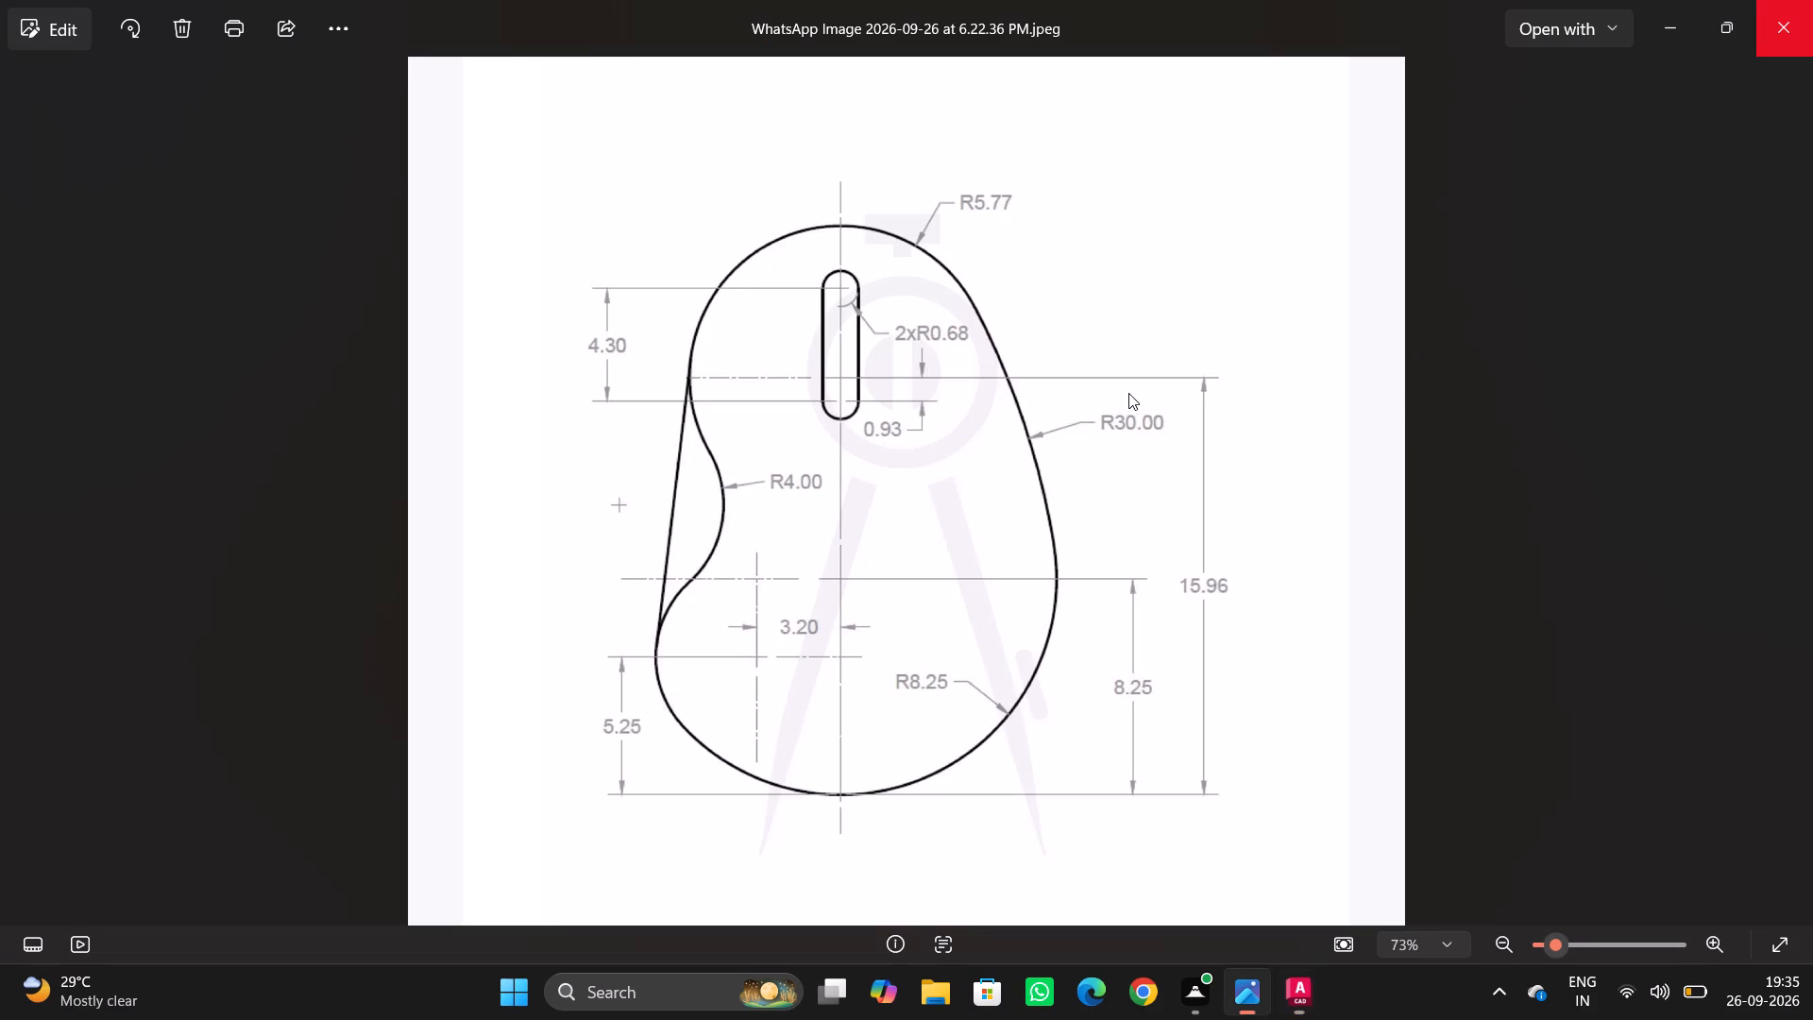
pyautogui.hotkey('alt', 'Tab')
pyautogui.moveTo(1133, 393); pyautogui.dragTo(1178, 651, button='middle')
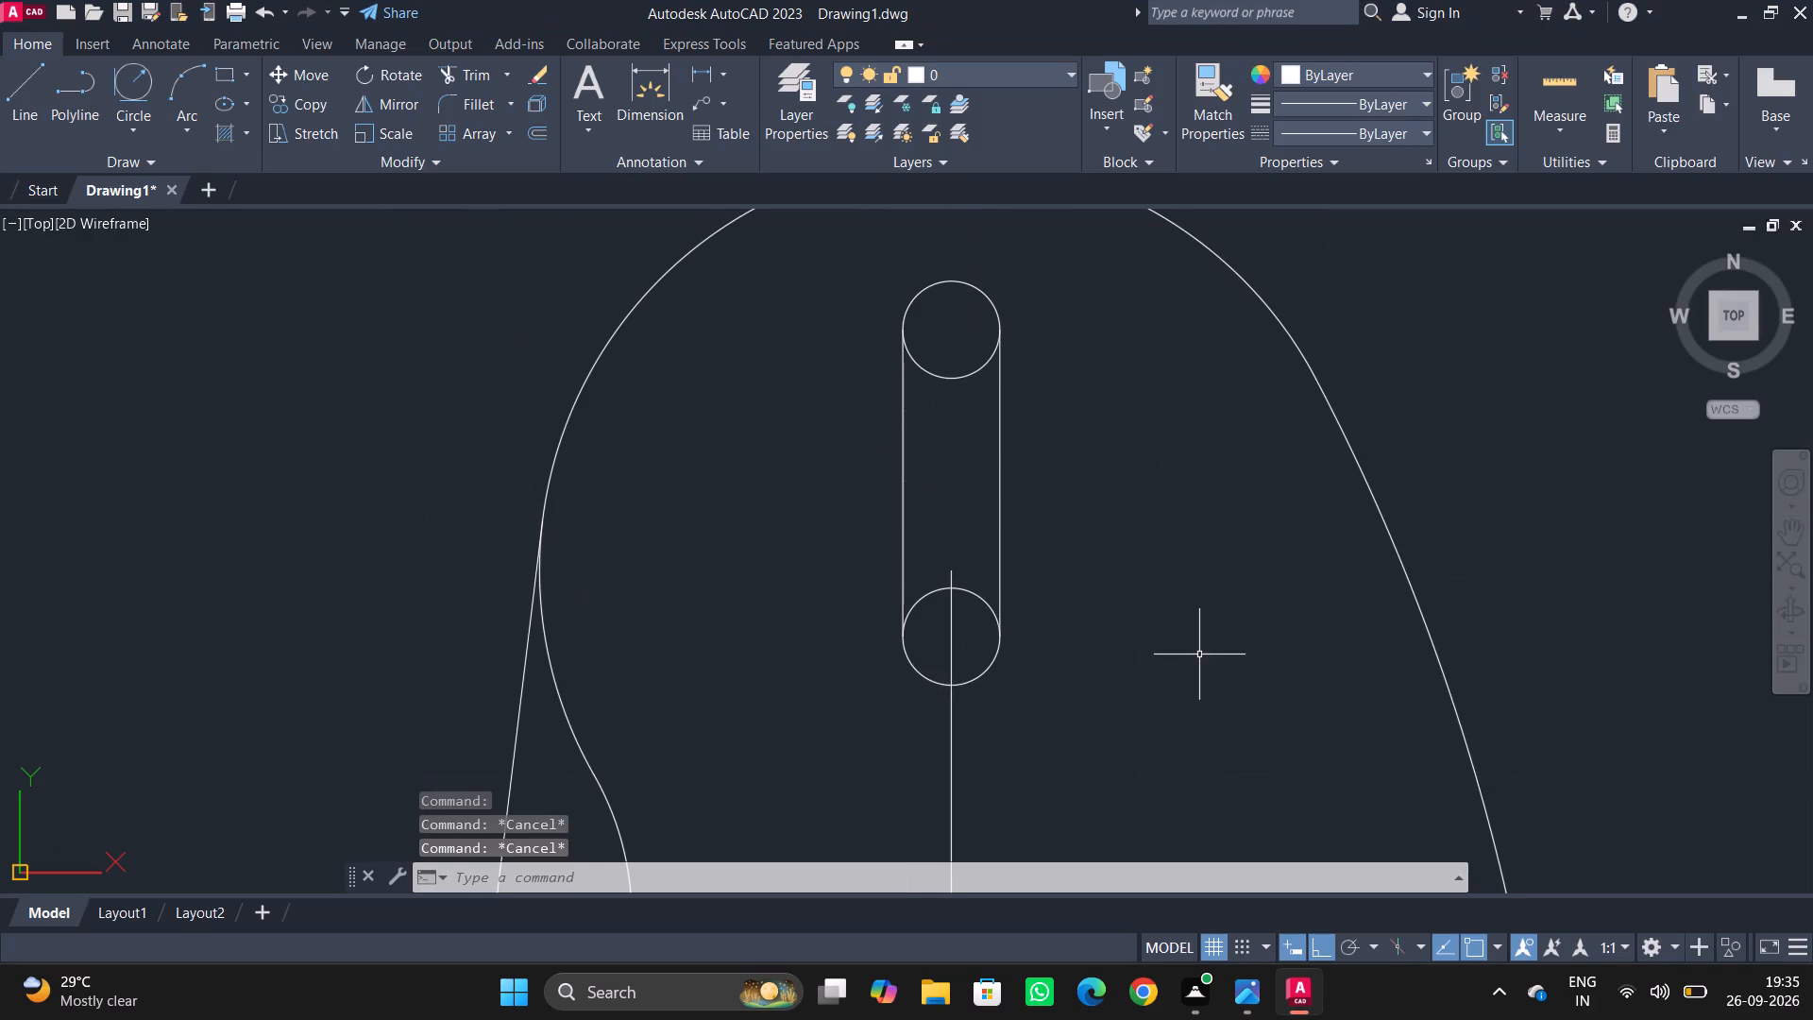
pyautogui.write('TR')
pyautogui.press('space')
pyautogui.click(977, 603)
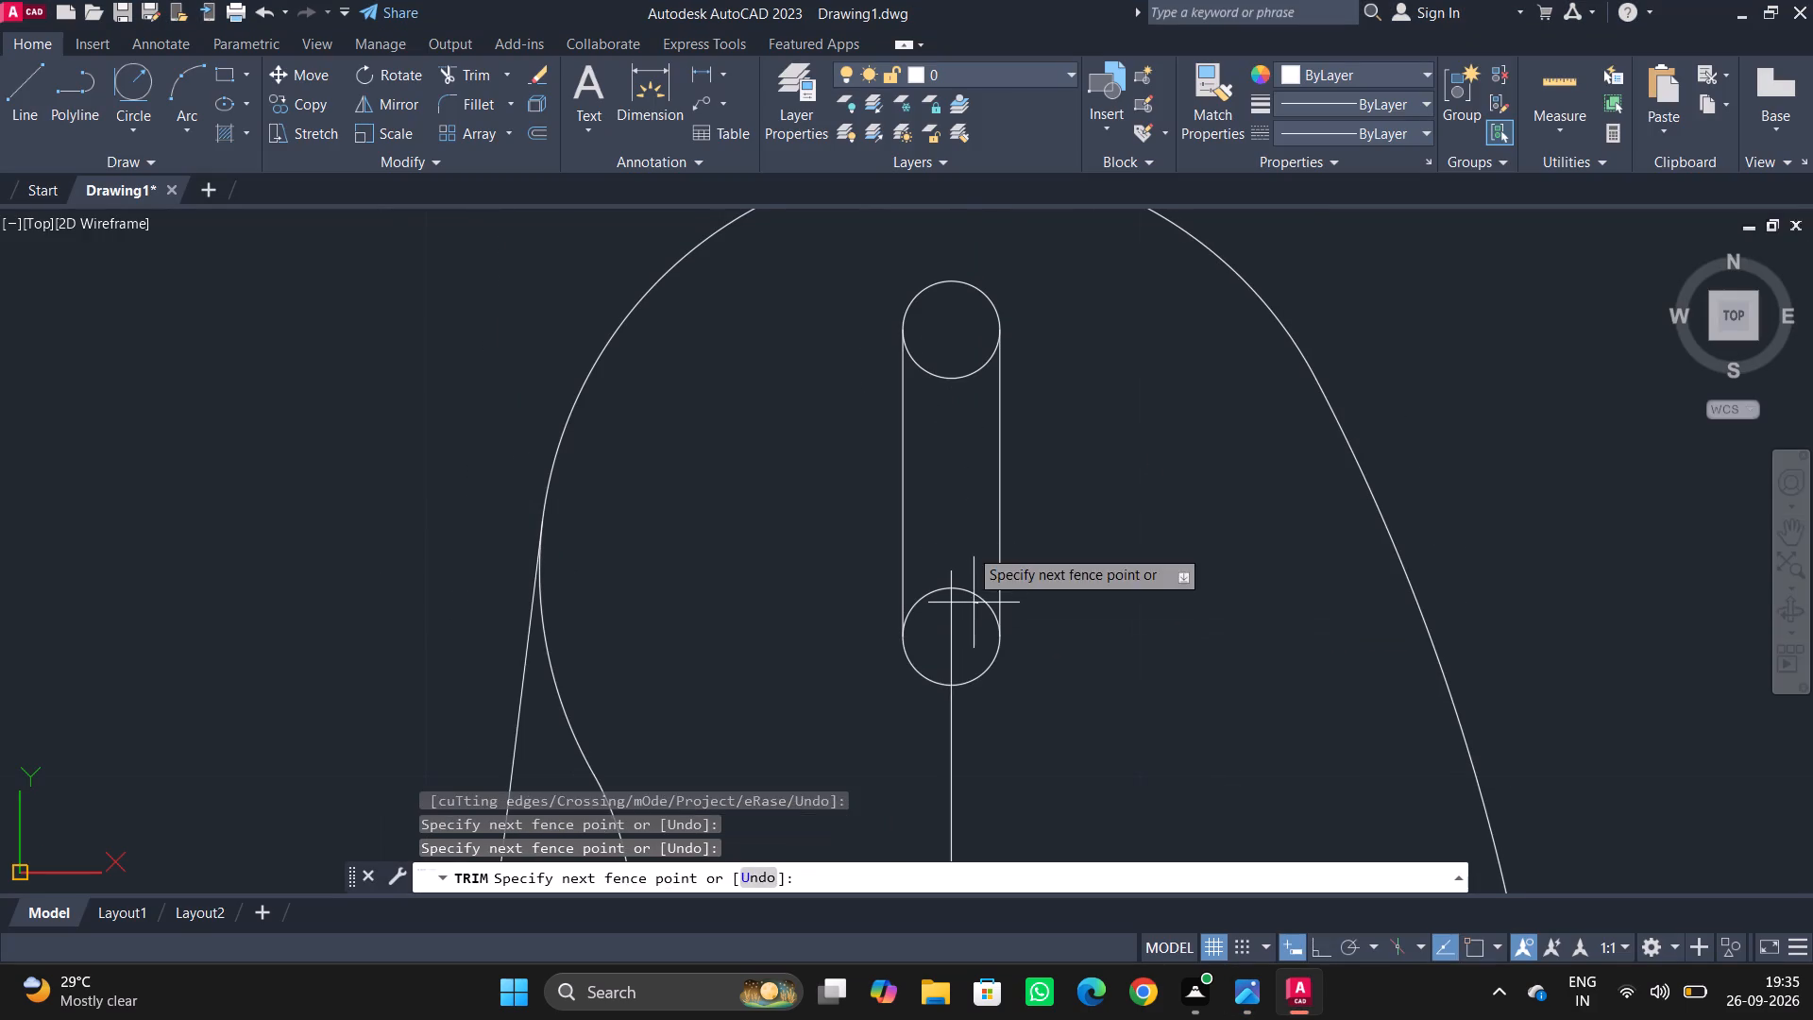
pyautogui.click(969, 548)
pyautogui.click(943, 589)
pyautogui.click(958, 345)
pyautogui.doubleClick(951, 419)
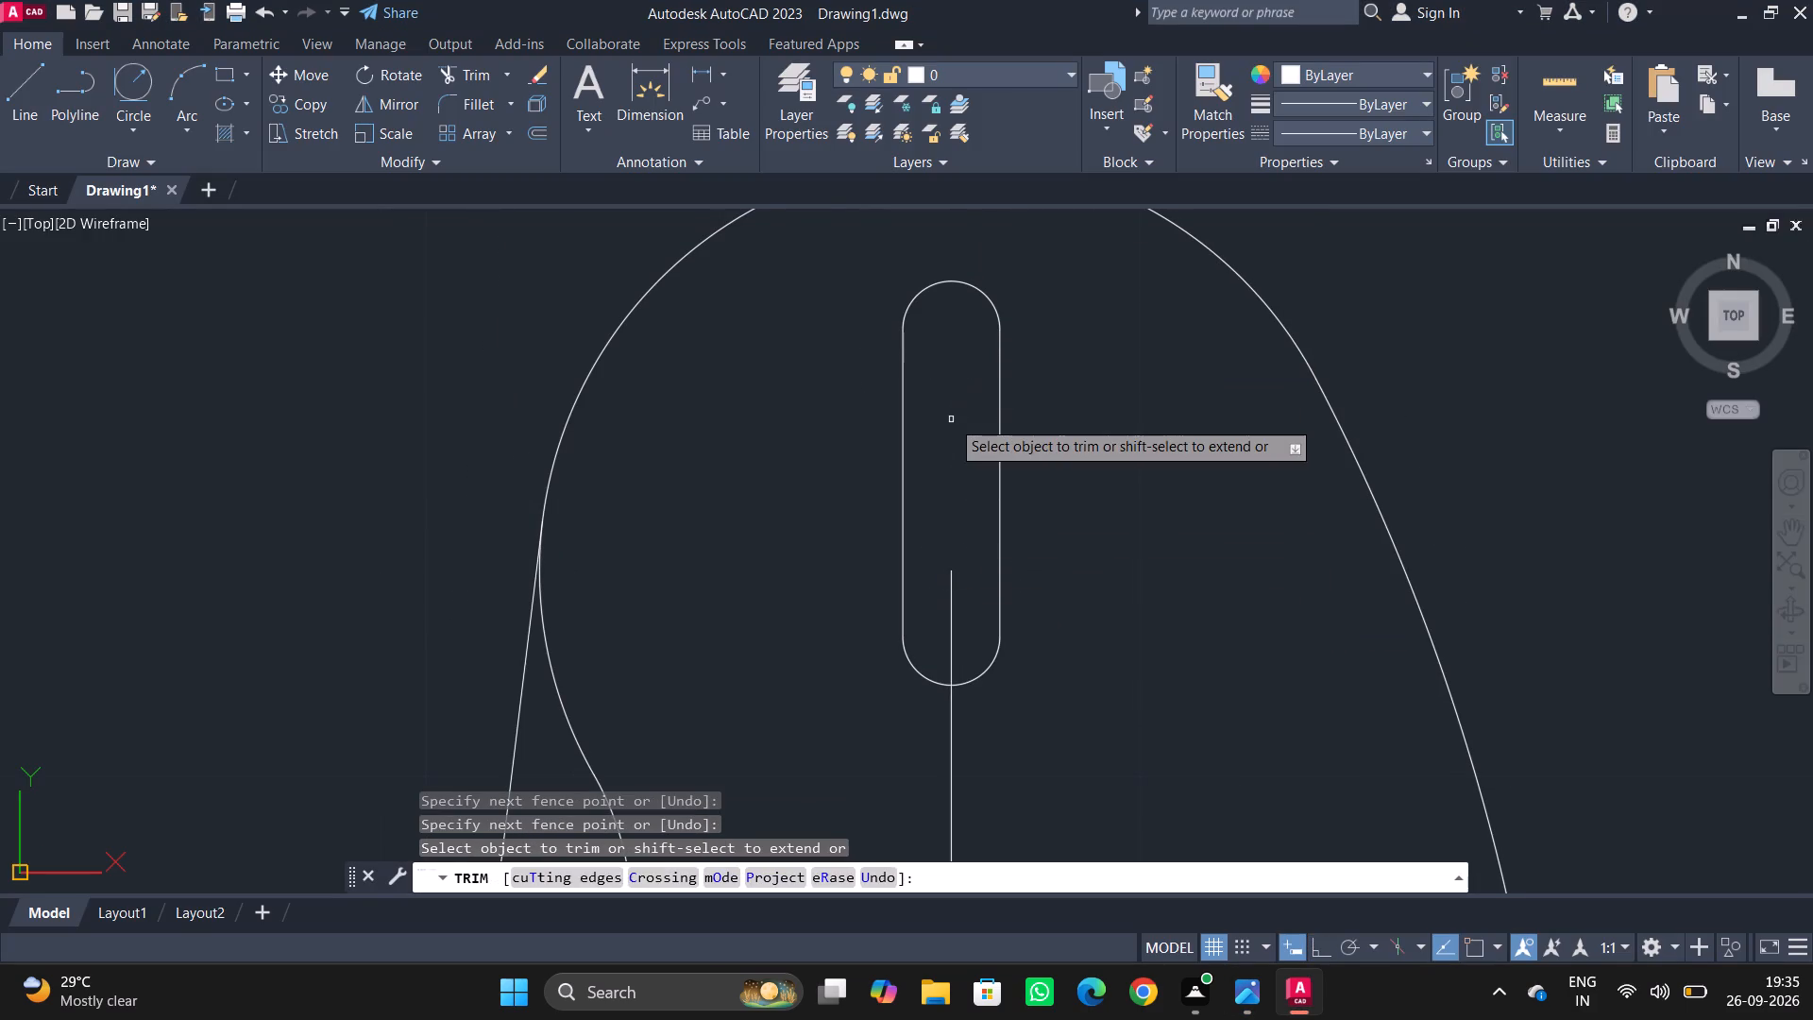
pyautogui.press('Escape')
# Compare the slot and the lower half of the outline with the dimensioned reference image.
pyautogui.scroll(-1, 1127, 537)
pyautogui.hotkey('alt', 'Tab')
pyautogui.hotkey('alt', 'Tab')
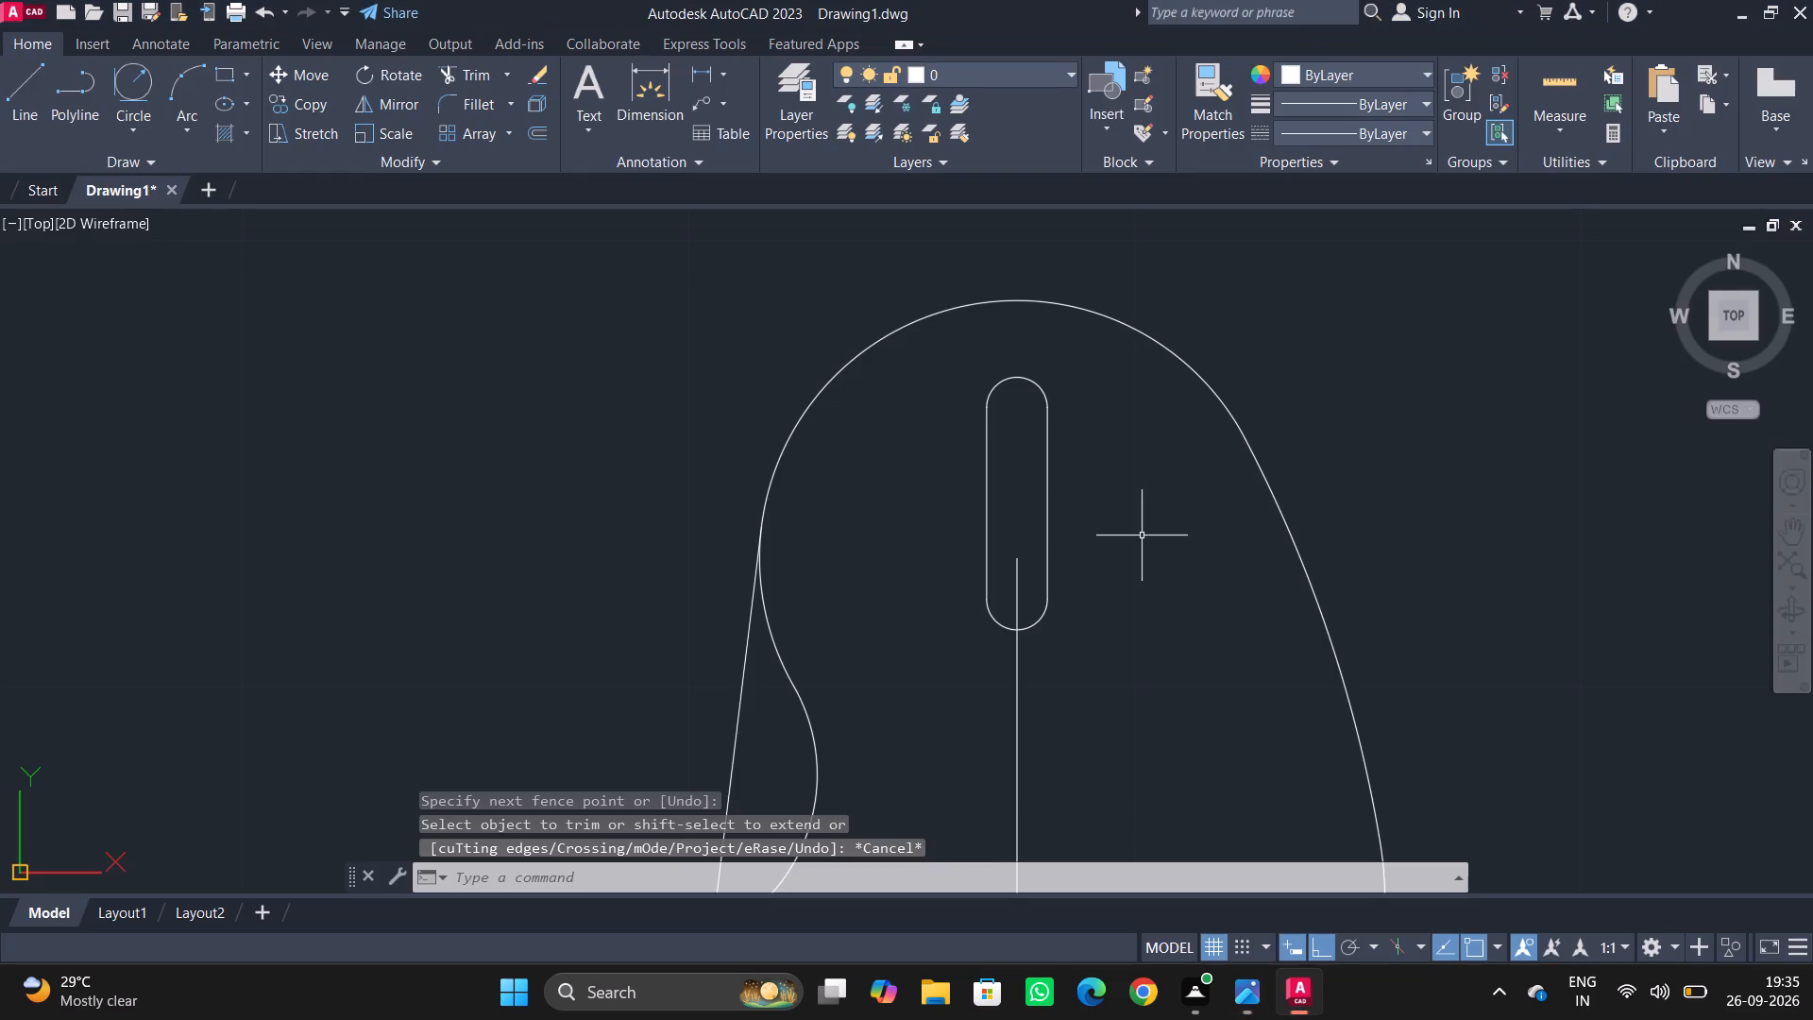
pyautogui.moveTo(1142, 532); pyautogui.dragTo(1119, 394, button='middle')
pyautogui.moveTo(1119, 393); pyautogui.dragTo(1122, 483, button='middle')
pyautogui.scroll(-1, 1122, 483)
pyautogui.moveTo(1190, 618); pyautogui.dragTo(1145, 440, button='middle')
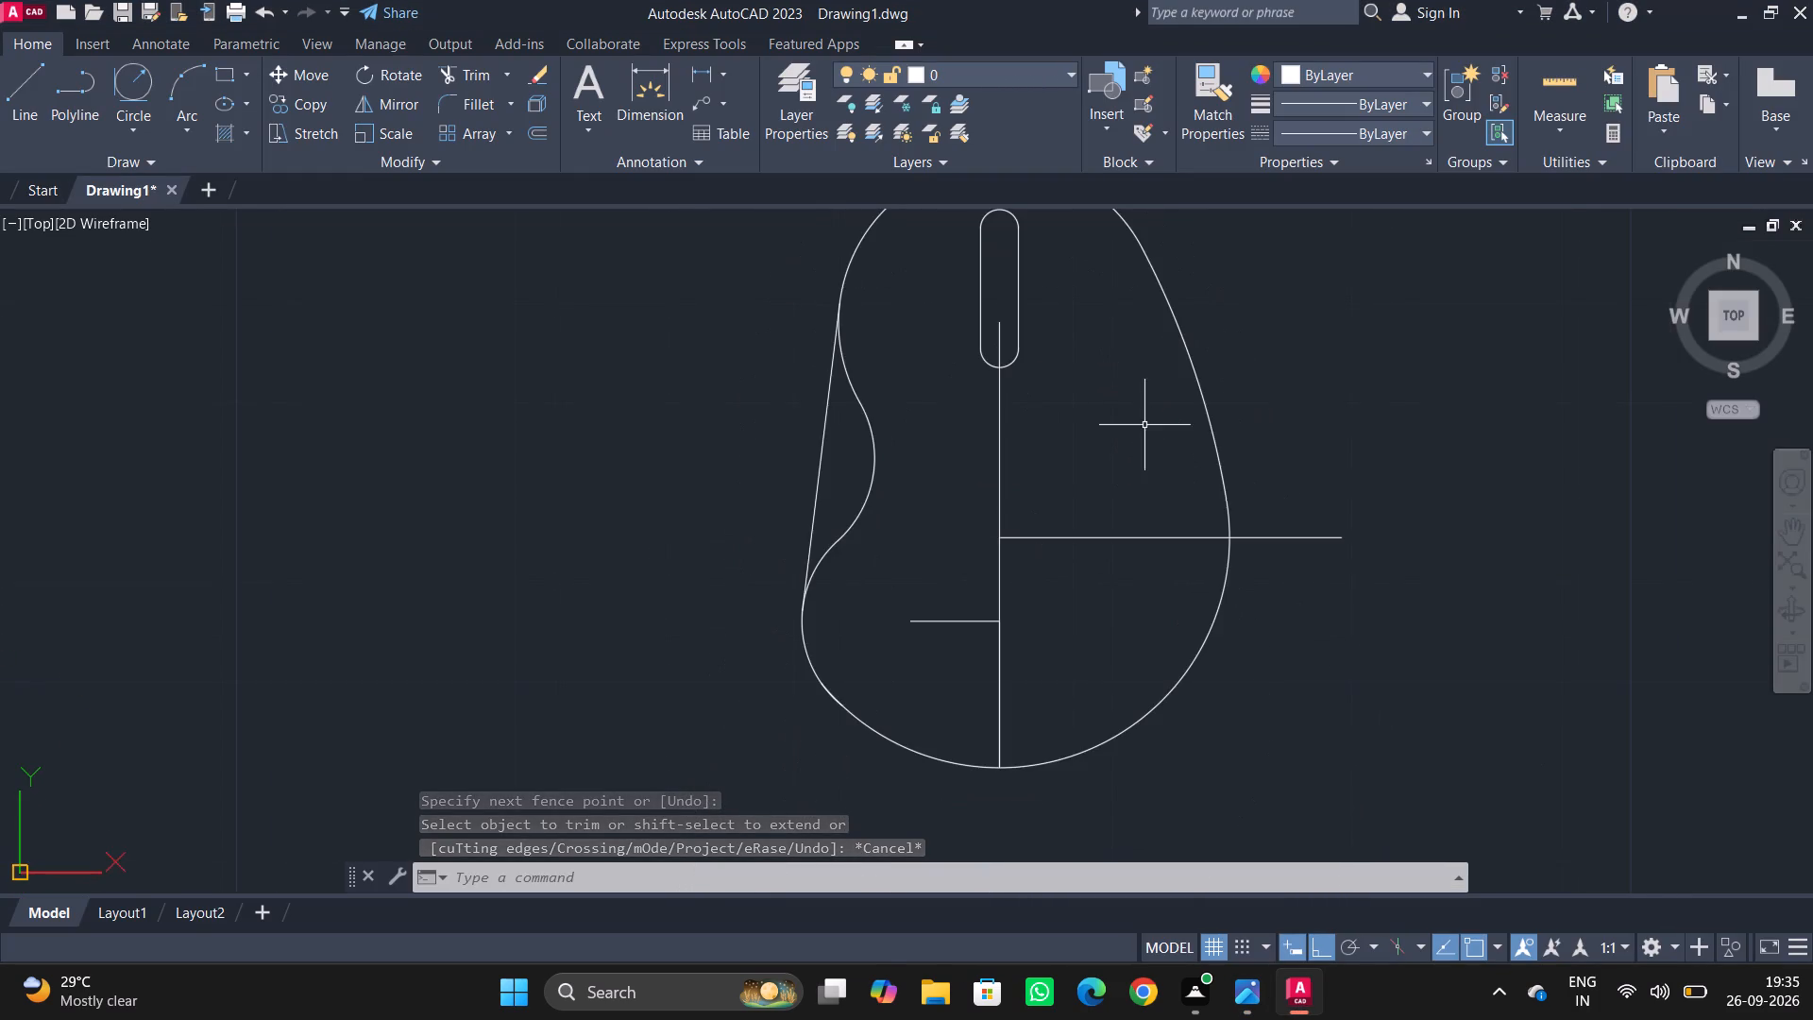
pyautogui.hotkey('alt', 'Tab')
pyautogui.hotkey('alt', 'Tab')
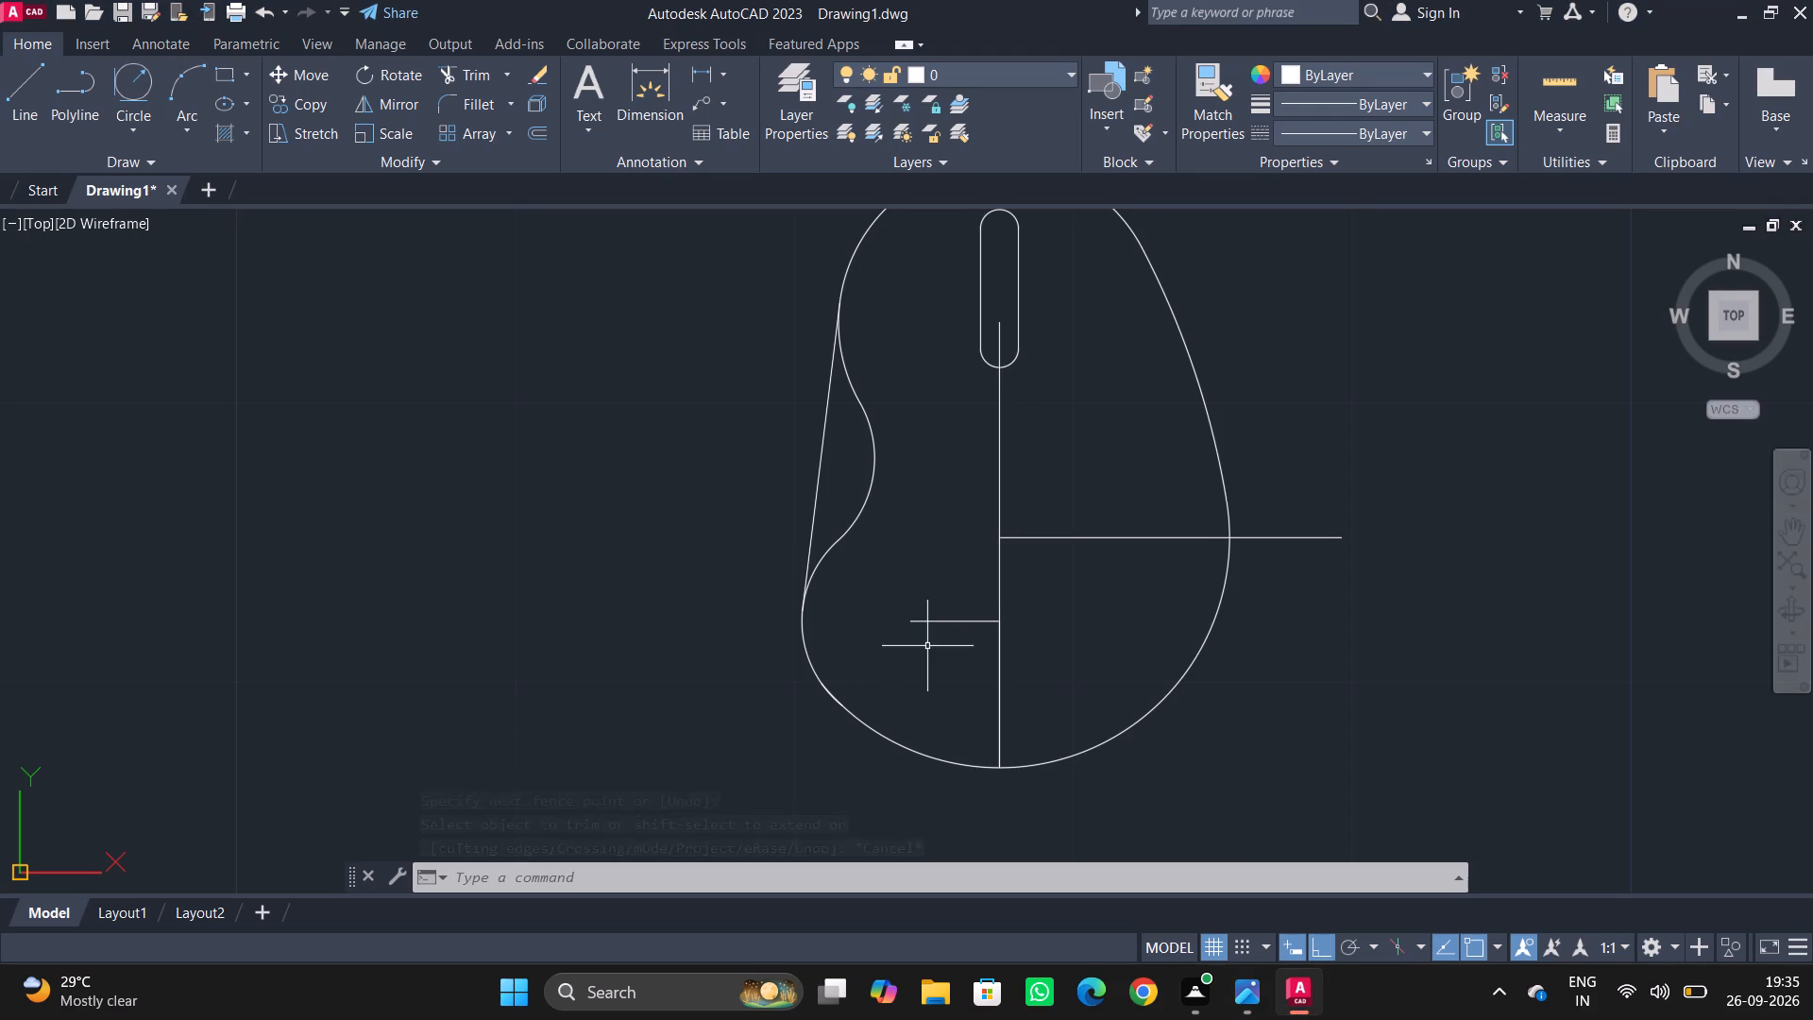
pyautogui.moveTo(930, 667); pyautogui.dragTo(917, 645, button='middle')
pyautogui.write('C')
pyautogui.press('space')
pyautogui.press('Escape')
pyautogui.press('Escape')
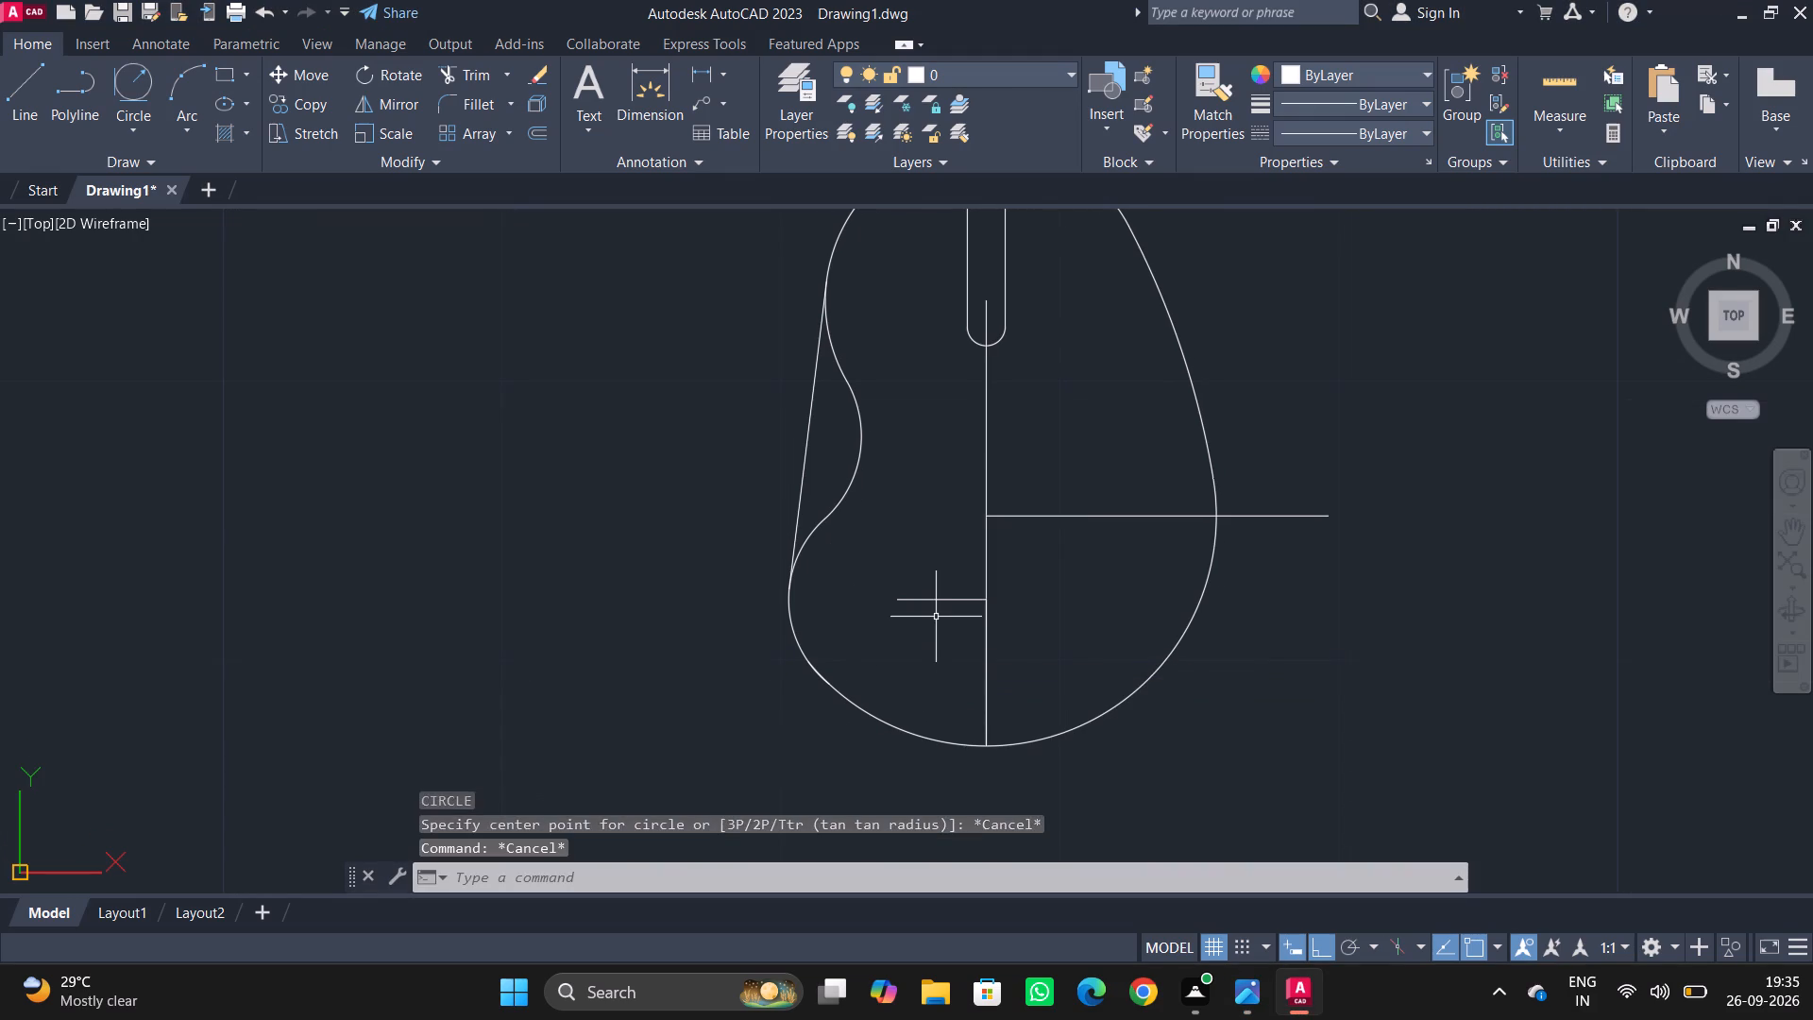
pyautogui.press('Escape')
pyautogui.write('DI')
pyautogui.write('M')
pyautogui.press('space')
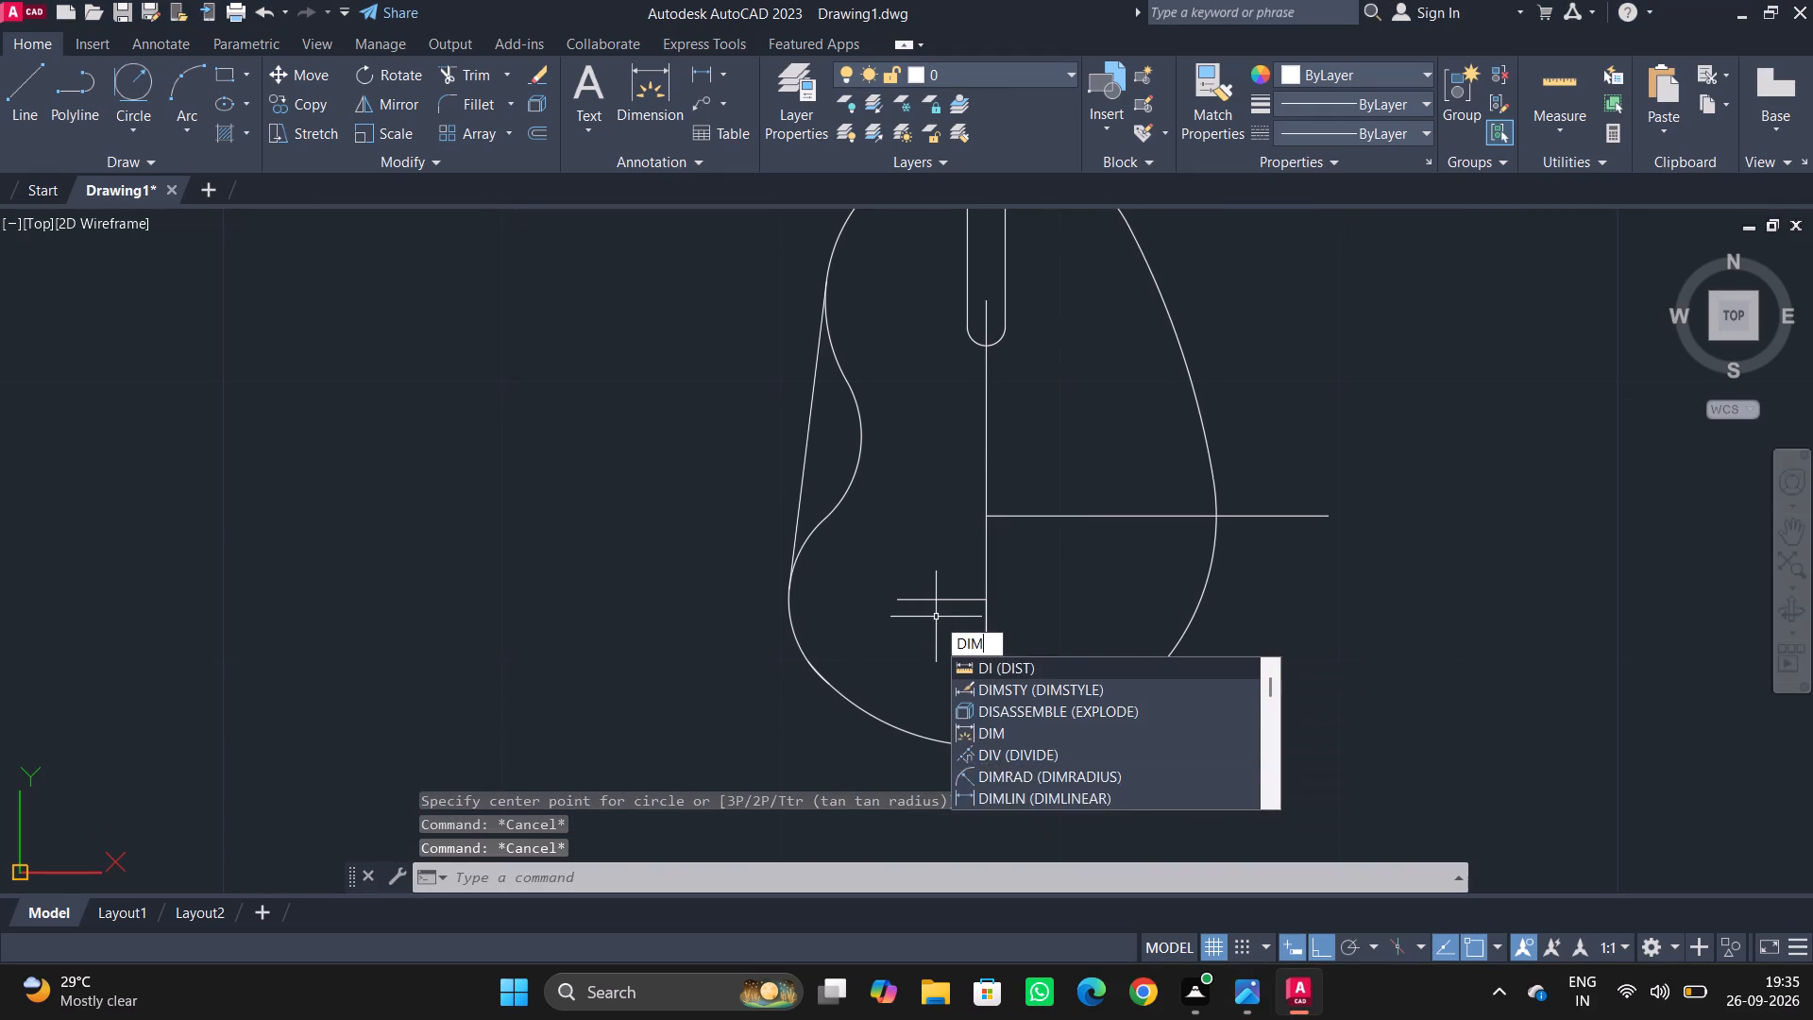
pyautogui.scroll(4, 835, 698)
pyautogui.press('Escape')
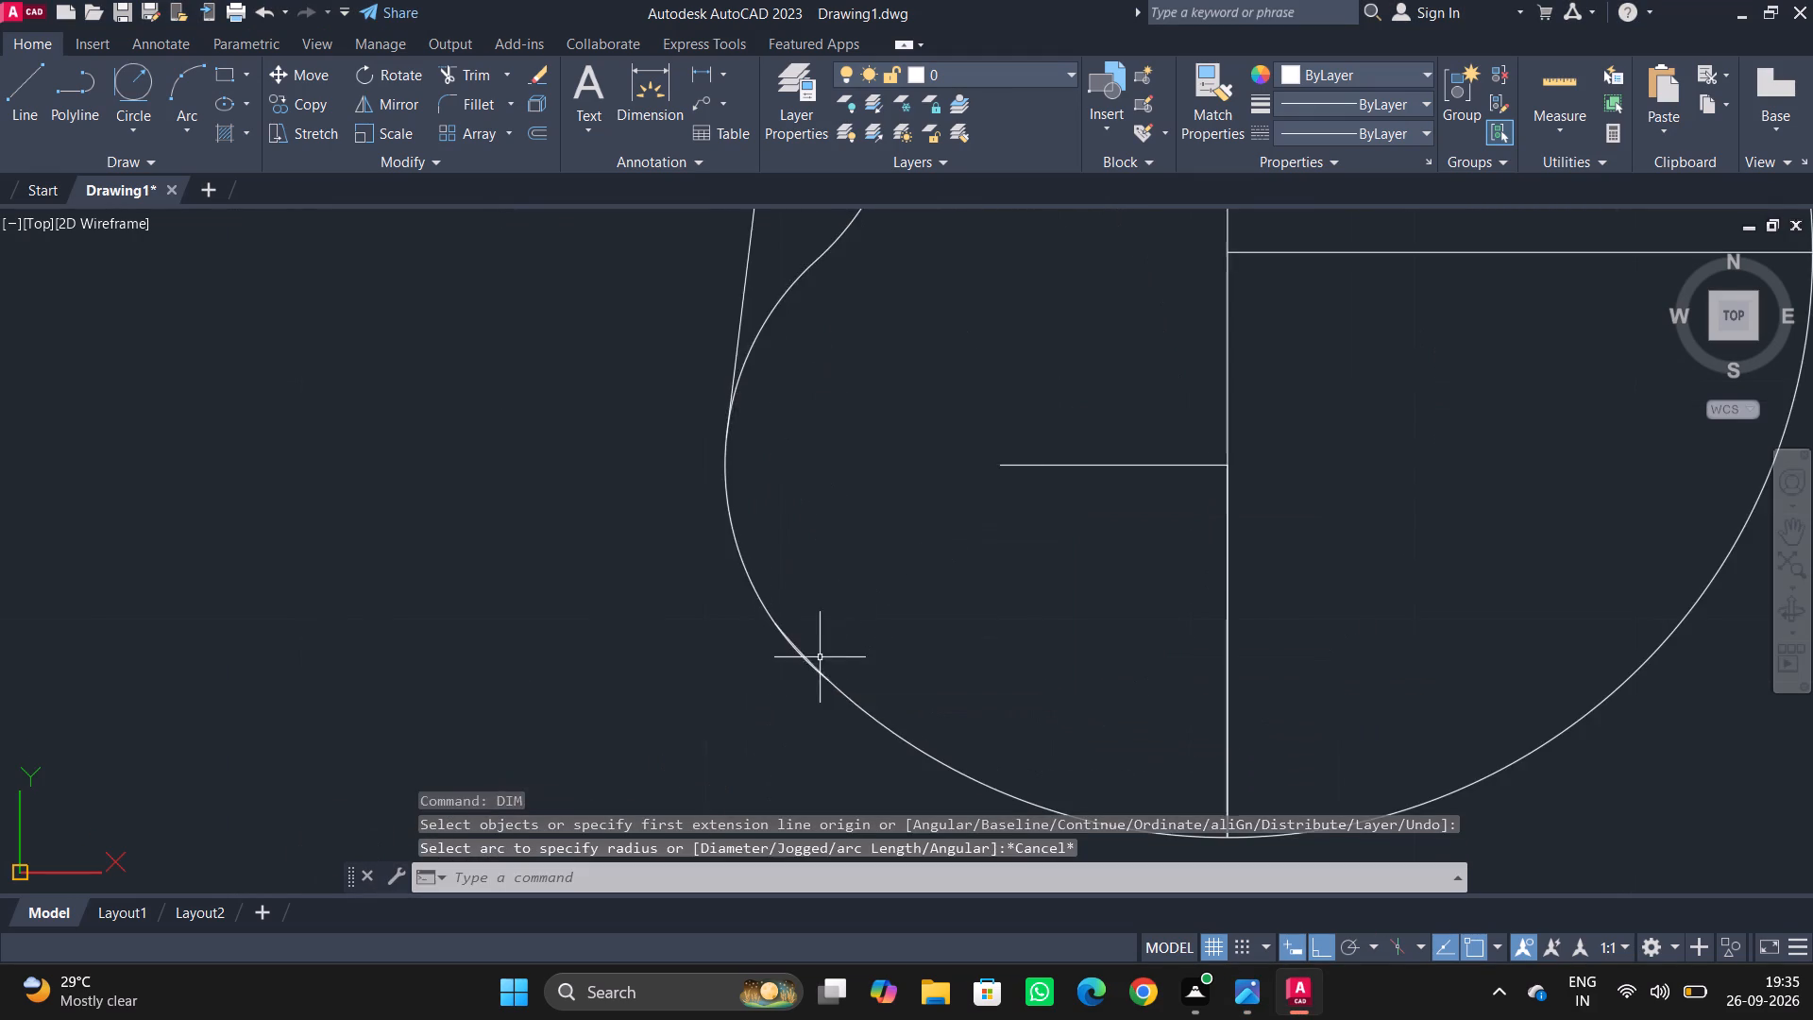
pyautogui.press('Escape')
# Trim the redundant arc segment where the small left arc overlaps the large bottom arc of the outline.
pyautogui.scroll(4, 825, 650)
pyautogui.moveTo(778, 688); pyautogui.dragTo(840, 639, button='middle')
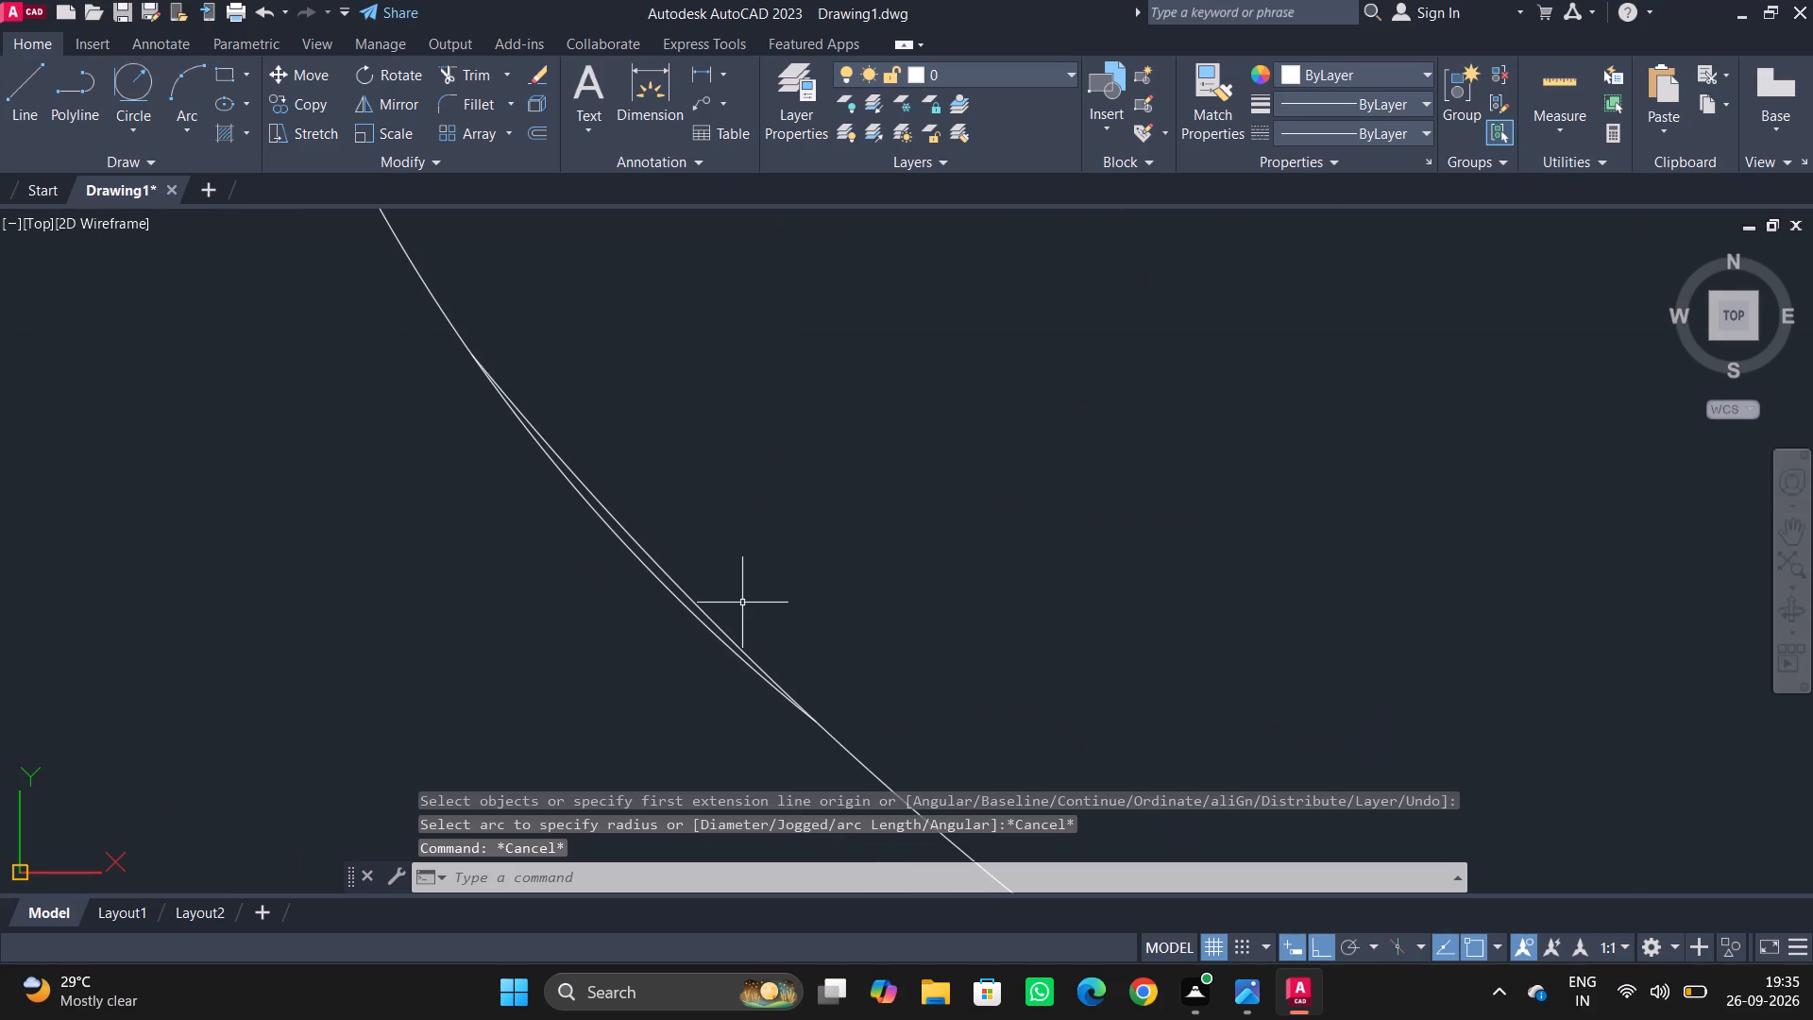
pyautogui.doubleClick(687, 607)
pyautogui.press('Escape')
pyautogui.press('Escape')
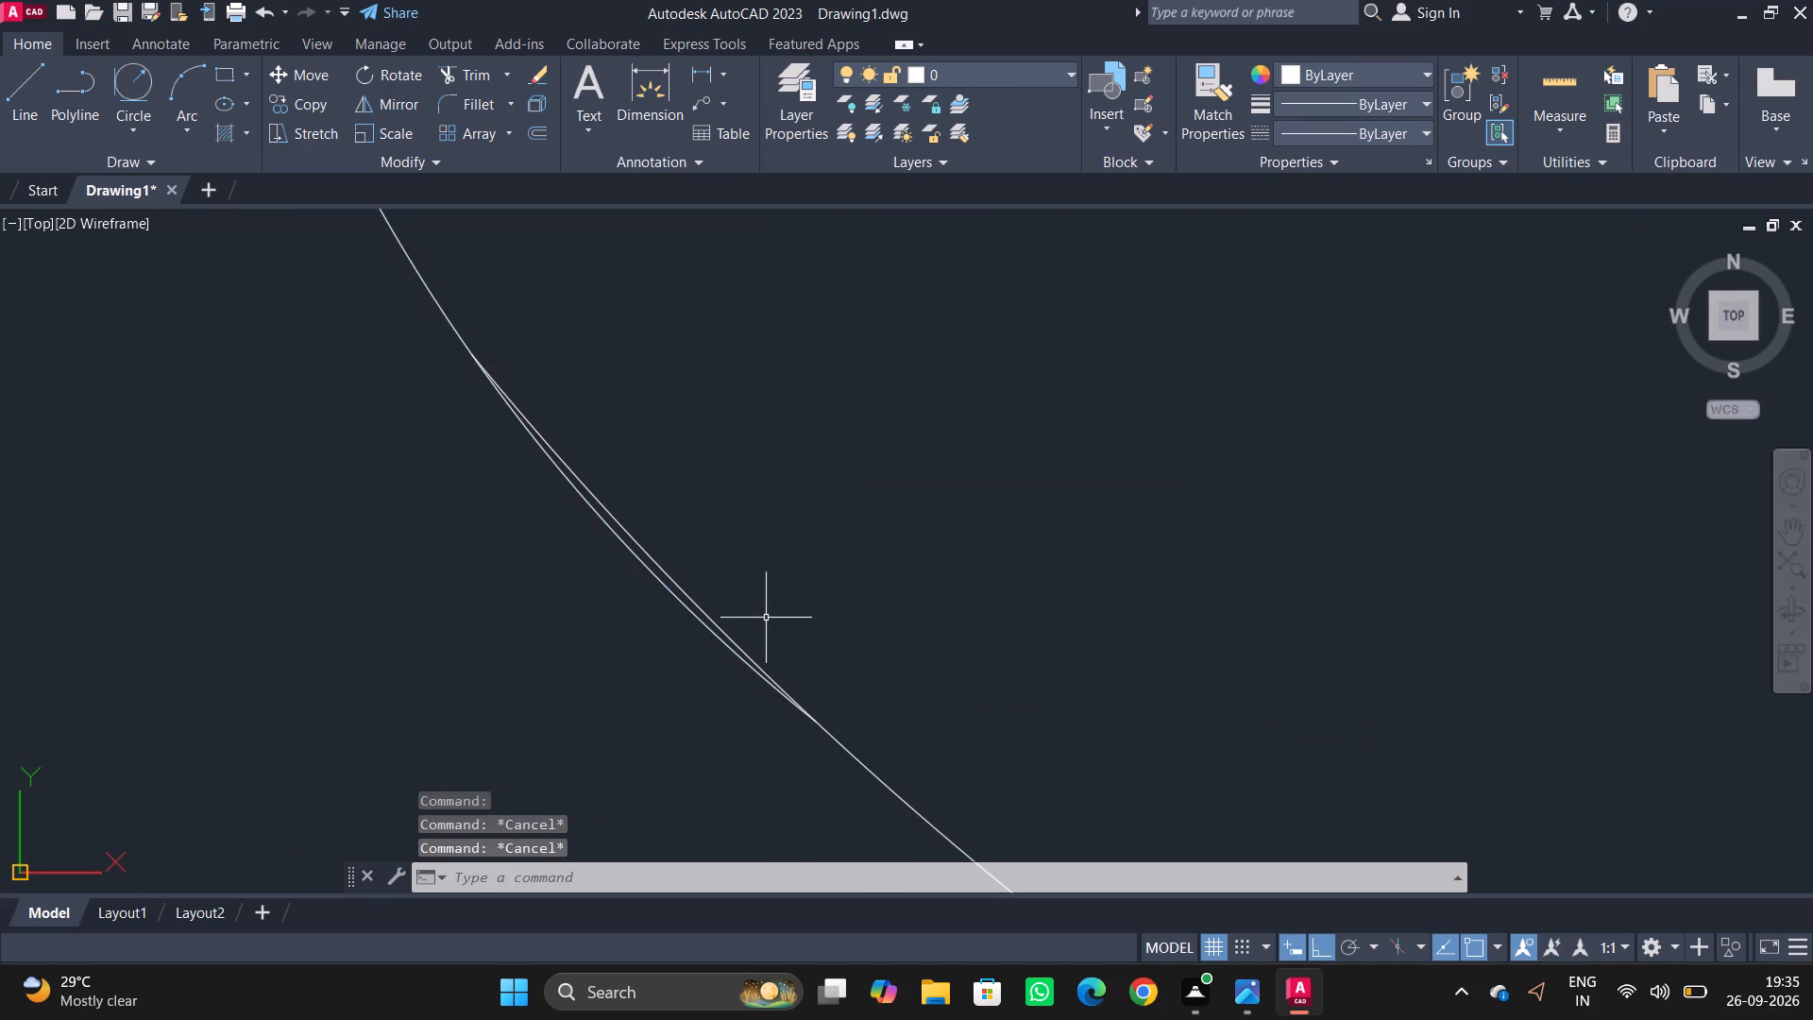
pyautogui.write('TR')
pyautogui.press('space')
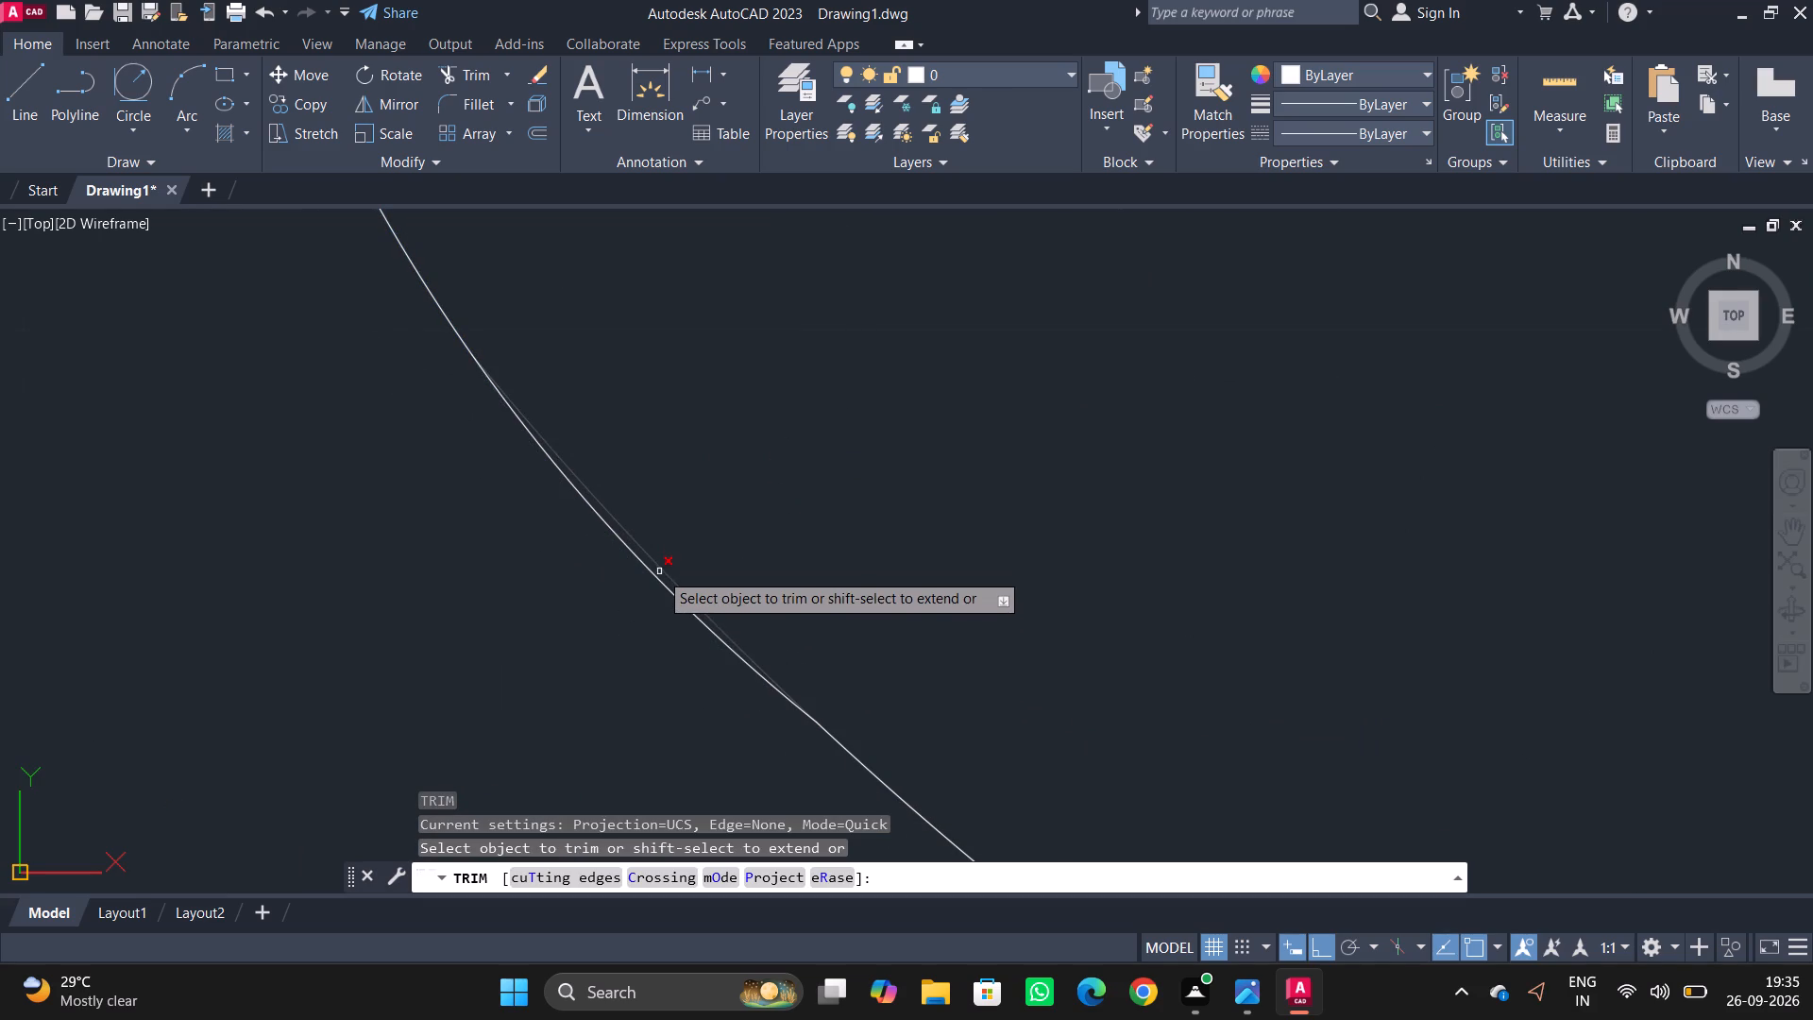
pyautogui.click(671, 593)
pyautogui.press('Escape')
# Inspect the trimmed arc junction, the left side curves and the overall outline for remaining leftovers.
pyautogui.scroll(-3, 952, 658)
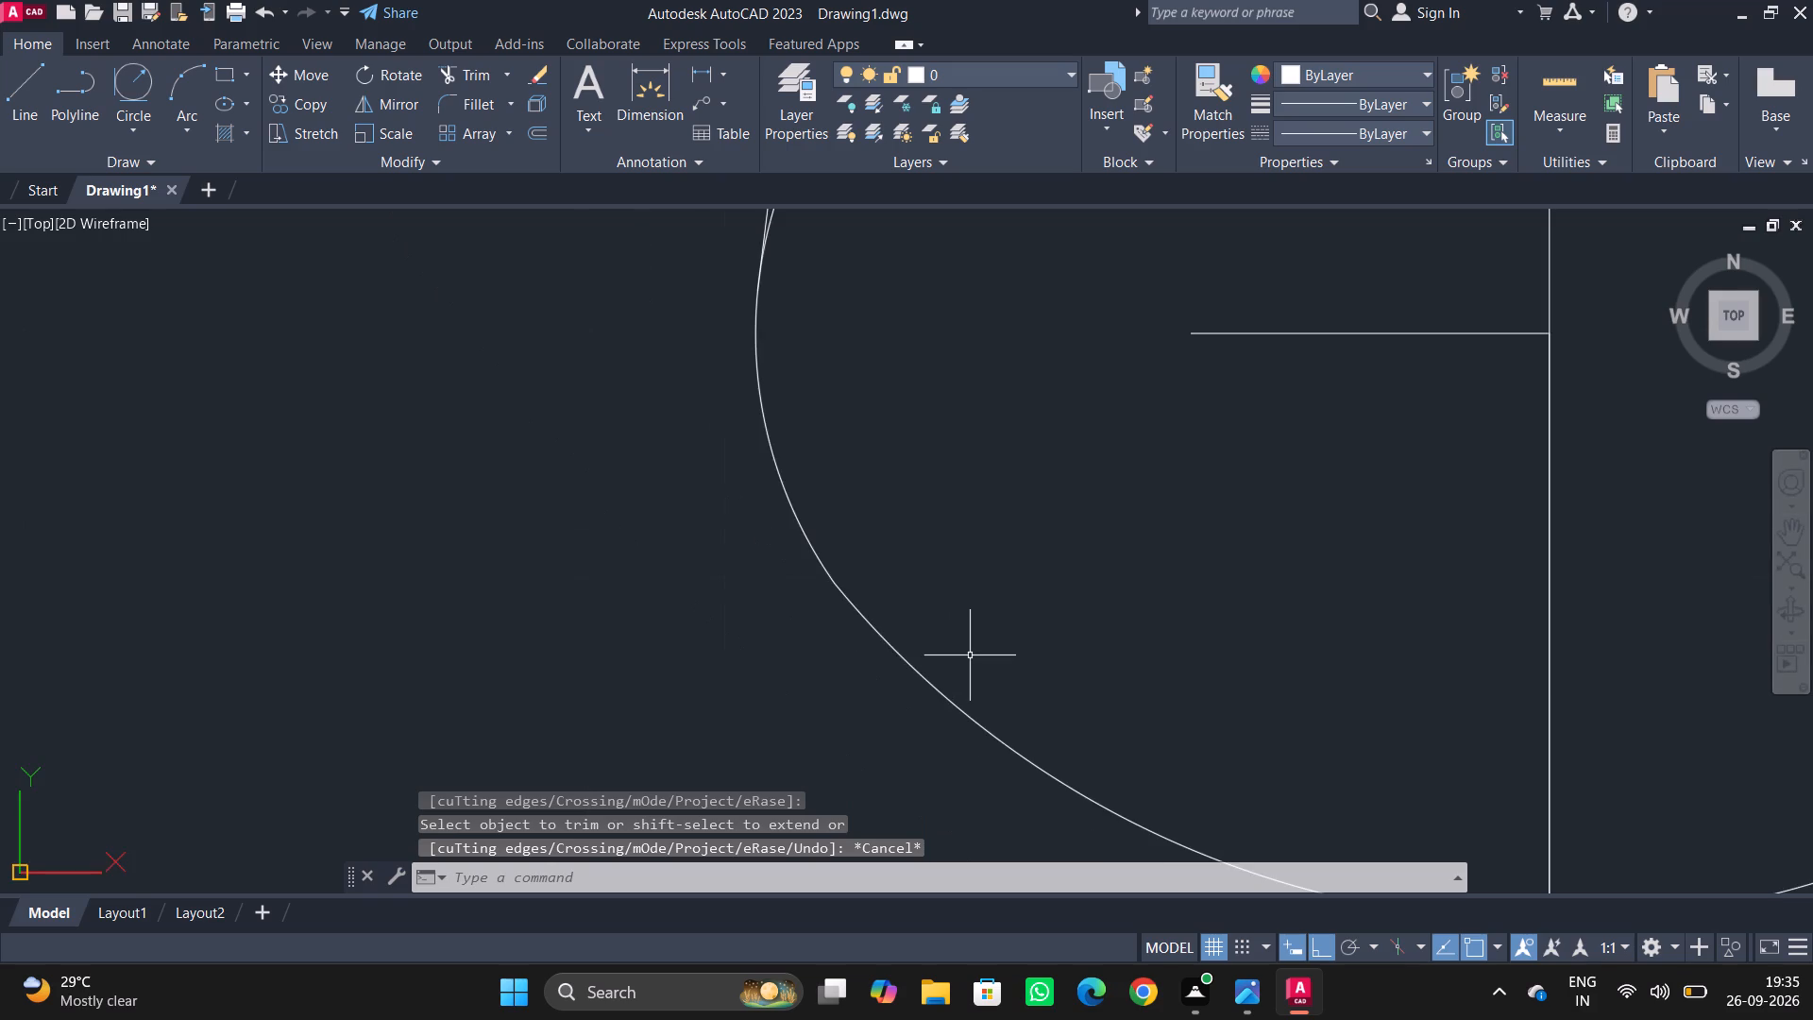
pyautogui.middleClick(1088, 631)
pyautogui.scroll(1, 1088, 631)
pyautogui.scroll(-3, 1088, 632)
pyautogui.moveTo(1085, 619); pyautogui.dragTo(828, 634, button='middle')
pyautogui.press('Escape')
pyautogui.scroll(-2, 847, 617)
pyautogui.moveTo(865, 589); pyautogui.dragTo(857, 593, button='middle')
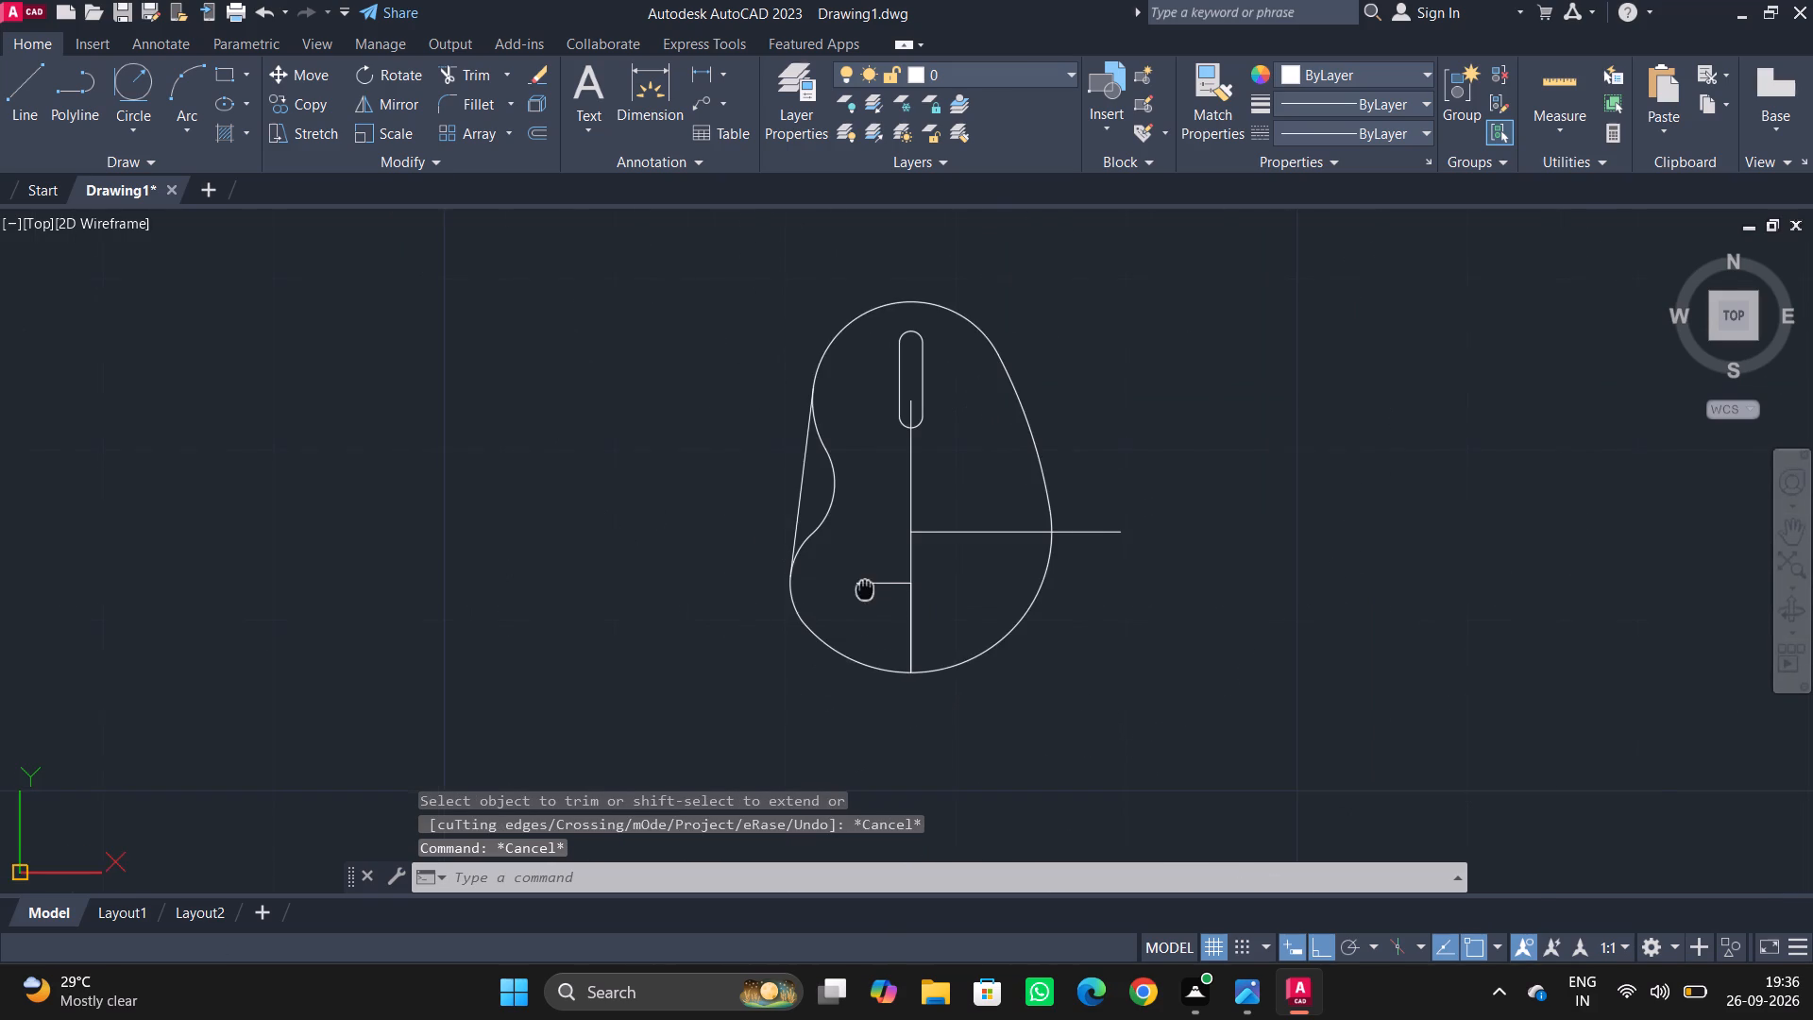
pyautogui.moveTo(857, 593); pyautogui.dragTo(827, 636, button='middle')
pyautogui.scroll(2, 751, 585)
pyautogui.scroll(2, 835, 627)
pyautogui.moveTo(845, 664); pyautogui.dragTo(823, 652, button='middle')
pyautogui.scroll(-2, 739, 651)
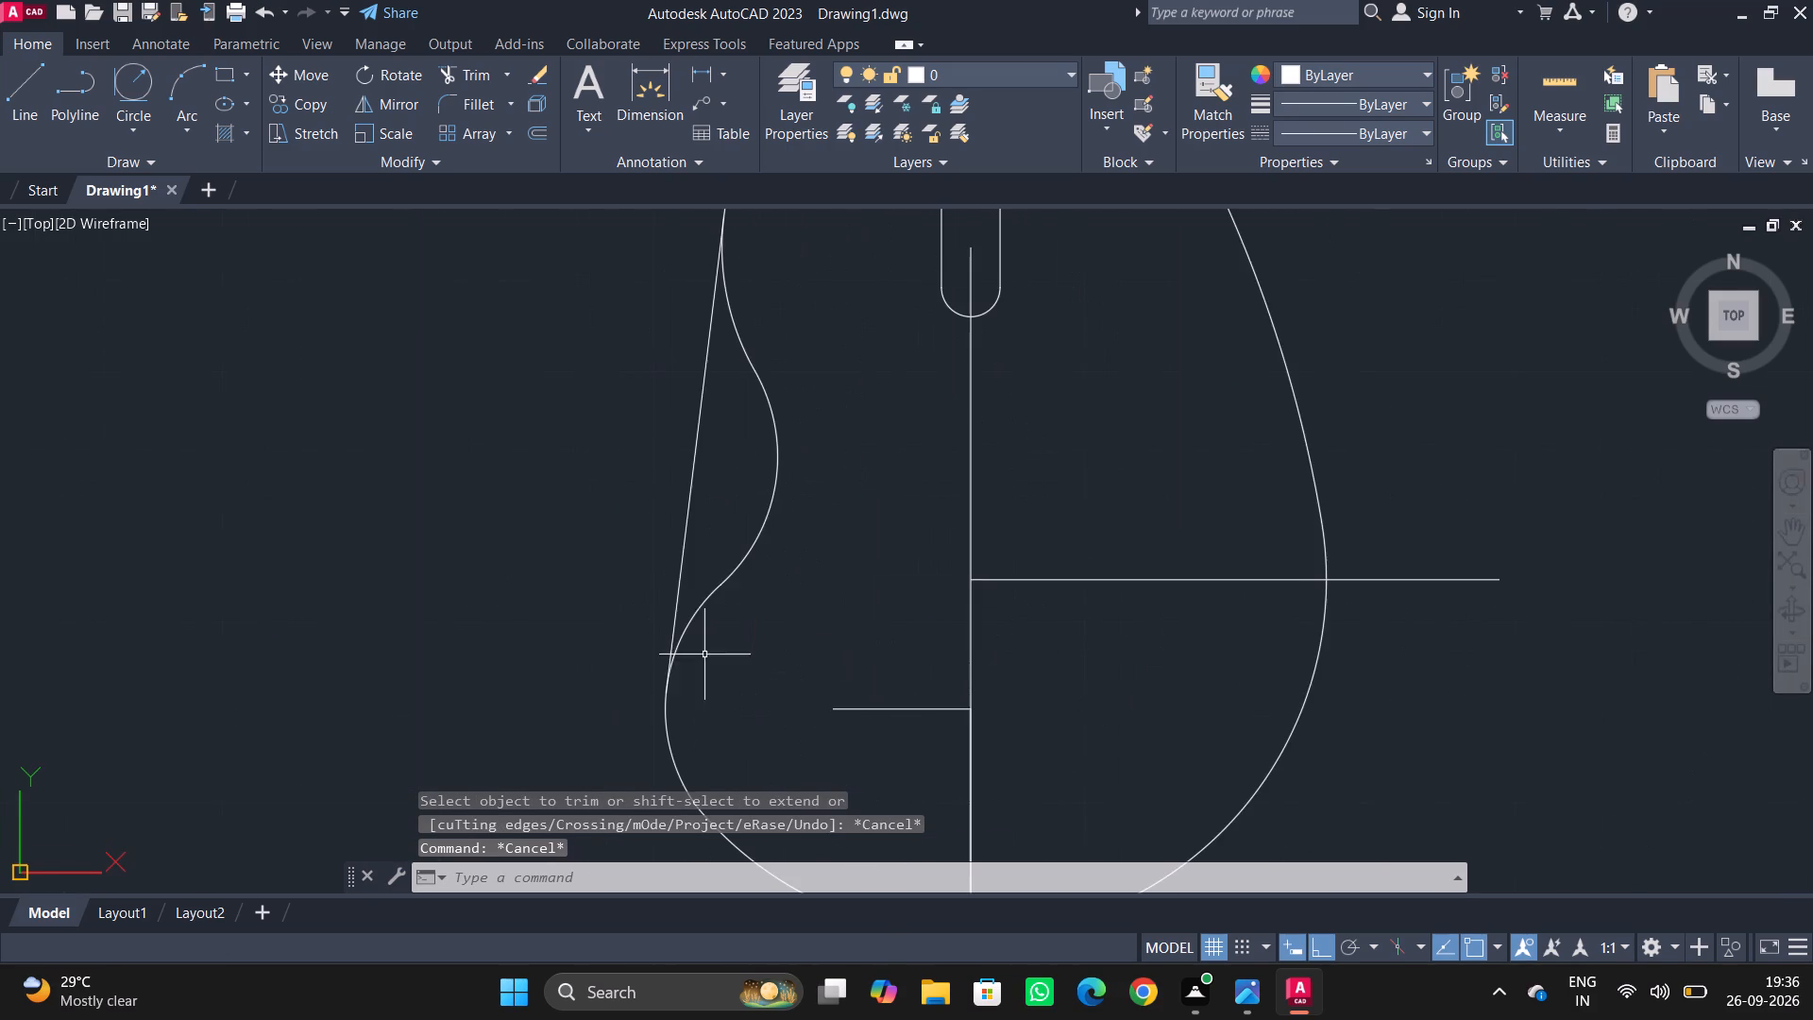
pyautogui.moveTo(791, 644); pyautogui.dragTo(787, 636, button='middle')
pyautogui.scroll(-2, 772, 628)
pyautogui.moveTo(795, 626); pyautogui.dragTo(800, 597, button='middle')
pyautogui.scroll(2, 810, 586)
# Open the object properties for the vertical and horizontal construction lines inside the outline.
pyautogui.click(970, 537)
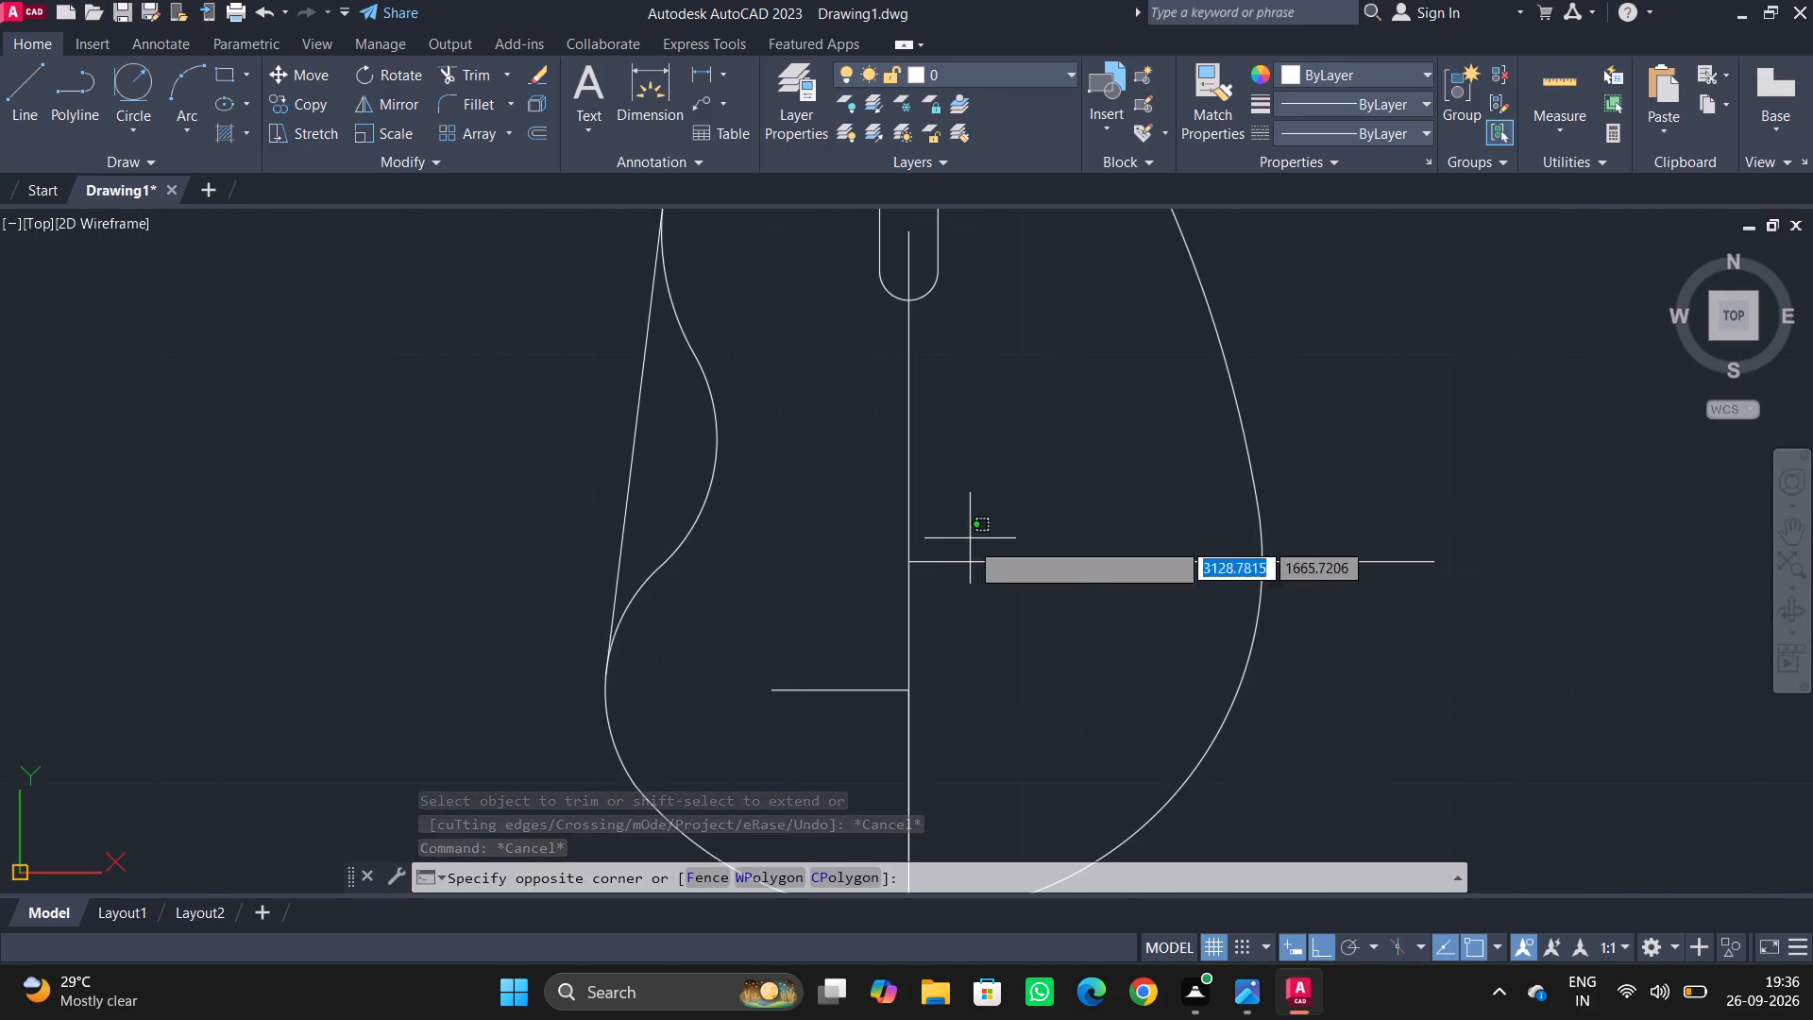
pyautogui.click(794, 726)
pyautogui.rightClick(794, 726)
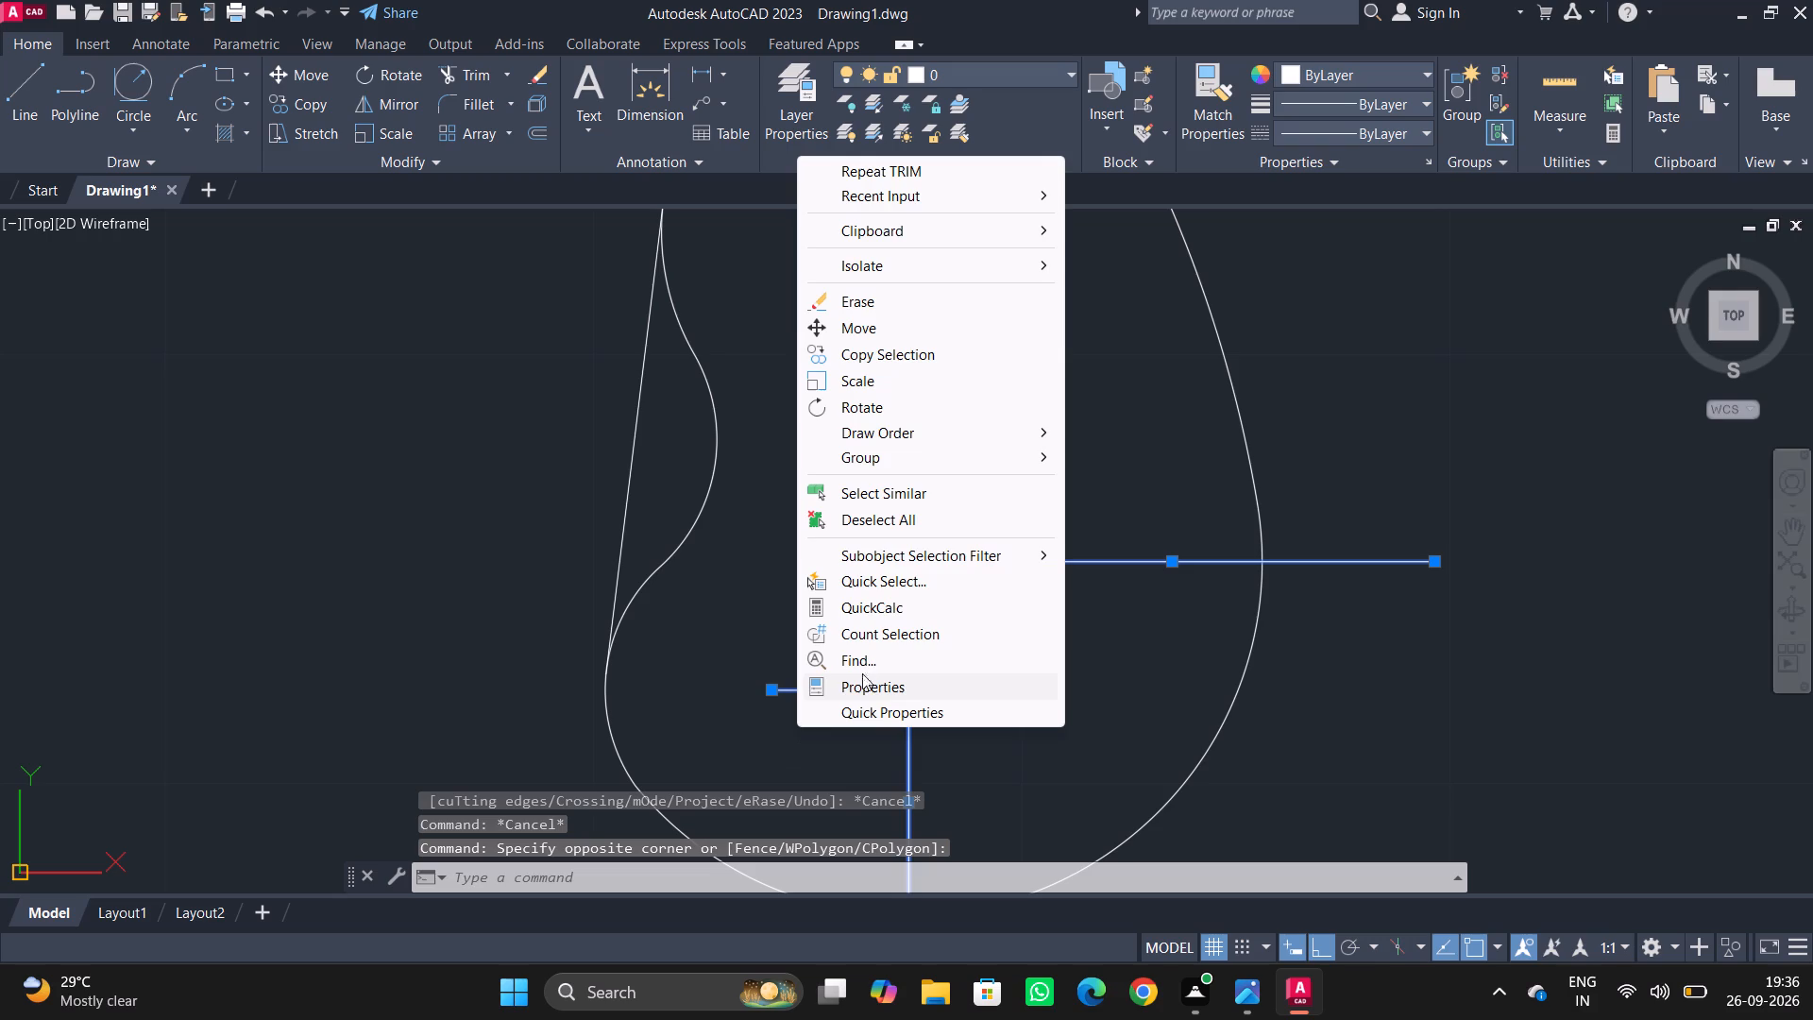
pyautogui.click(920, 677)
pyautogui.press('Escape')
pyautogui.press('Escape')
pyautogui.press('Escape')
pyautogui.press('Escape')
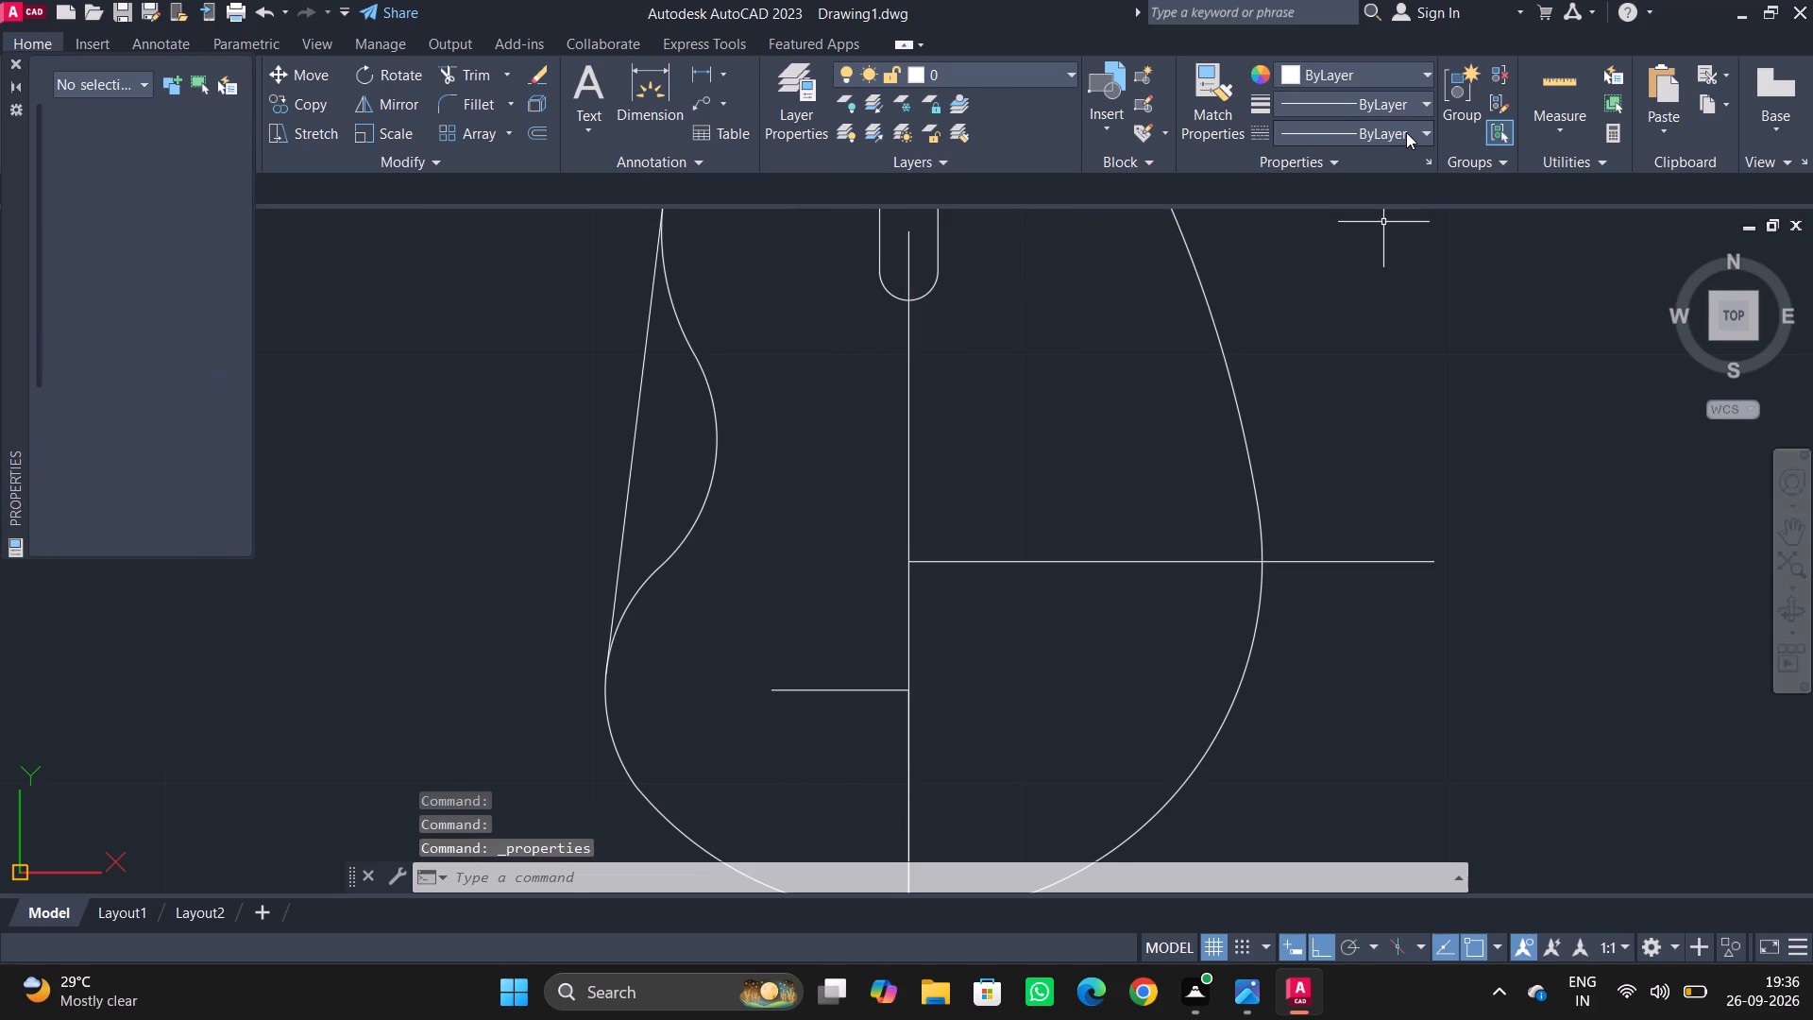
pyautogui.press('Escape')
# Load the CENTER2 linetype from acadiso.lin into the drawing.
pyautogui.click(1406, 132)
pyautogui.click(1406, 132)
pyautogui.click(1406, 132)
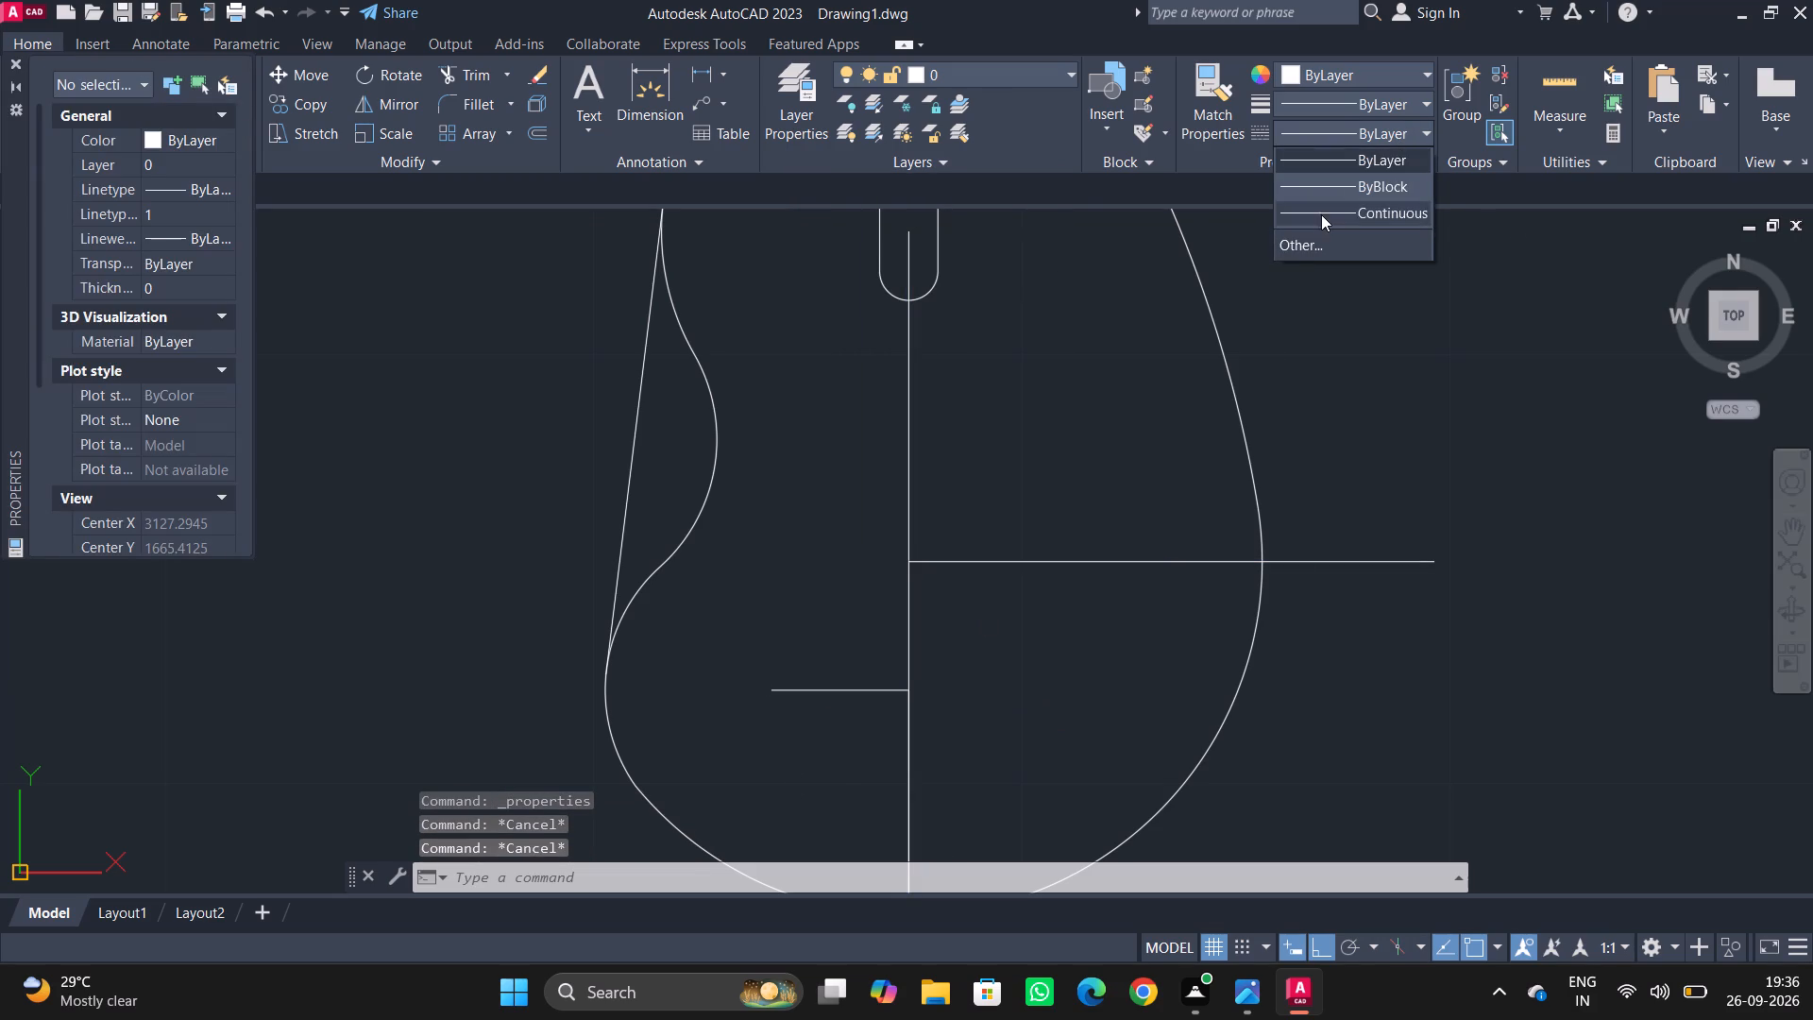
pyautogui.click(1318, 244)
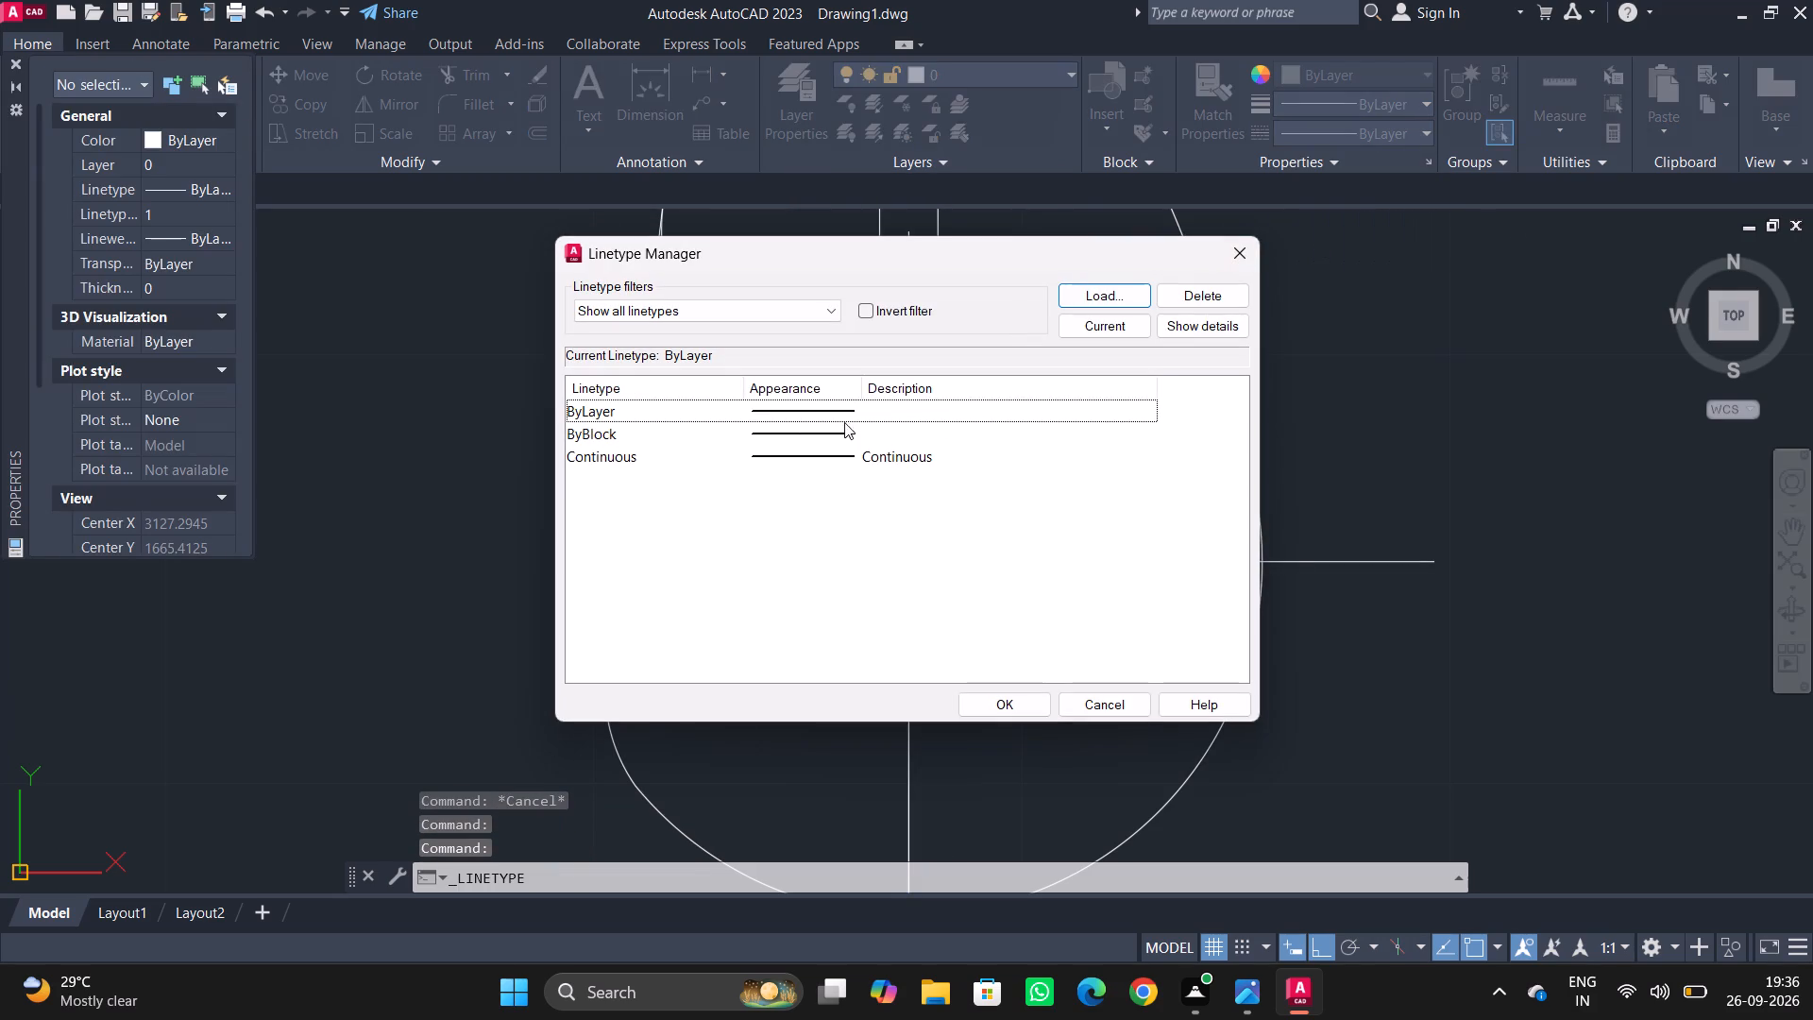
pyautogui.click(1105, 301)
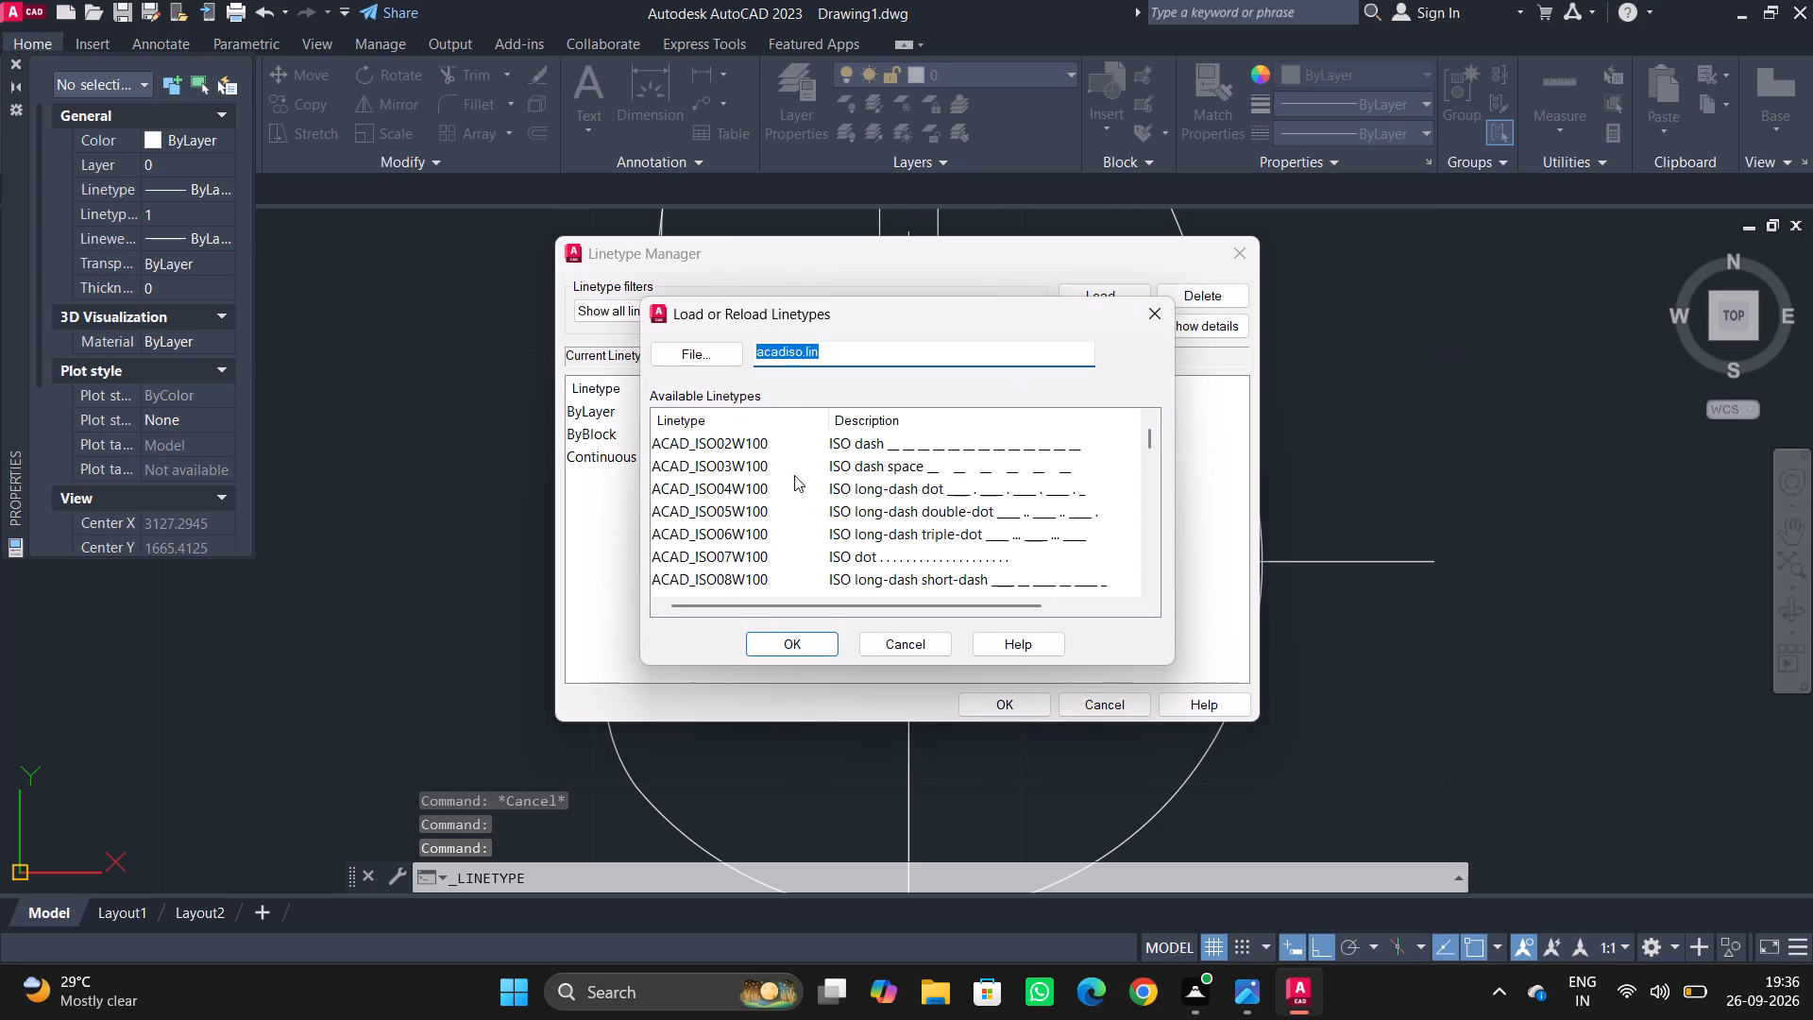
pyautogui.scroll(-4, 869, 545)
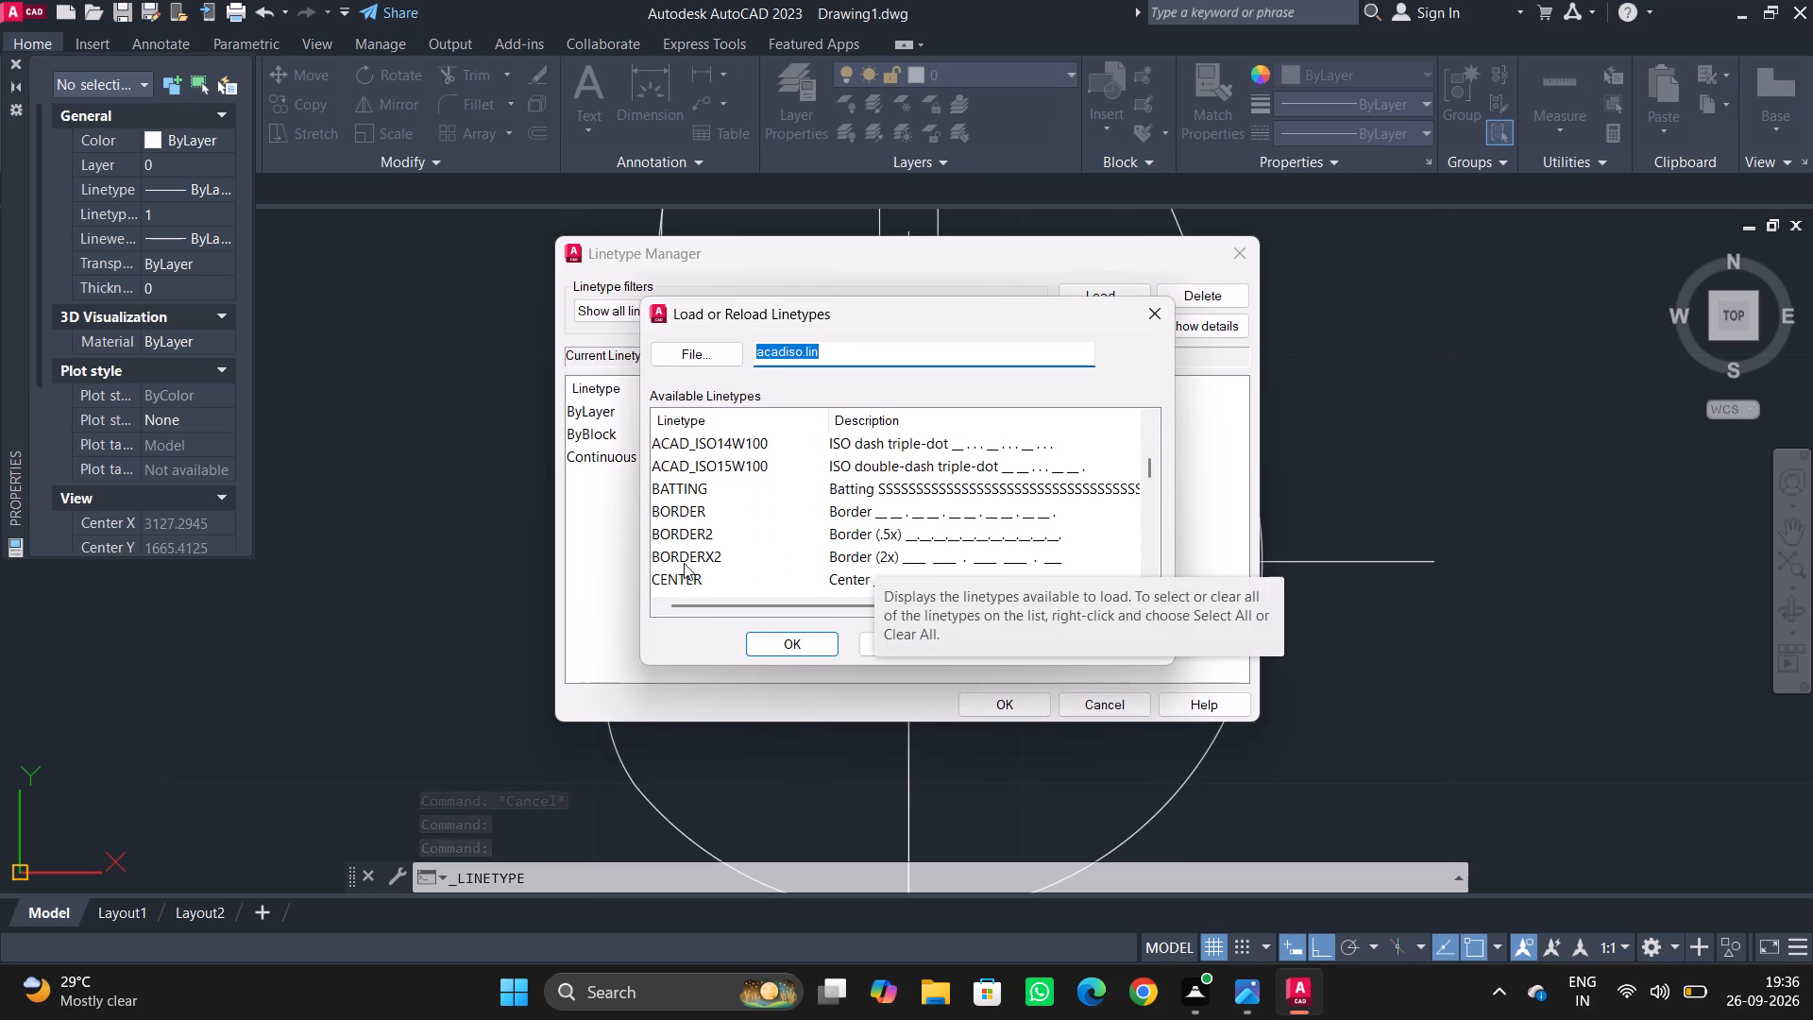
pyautogui.scroll(-2, 686, 559)
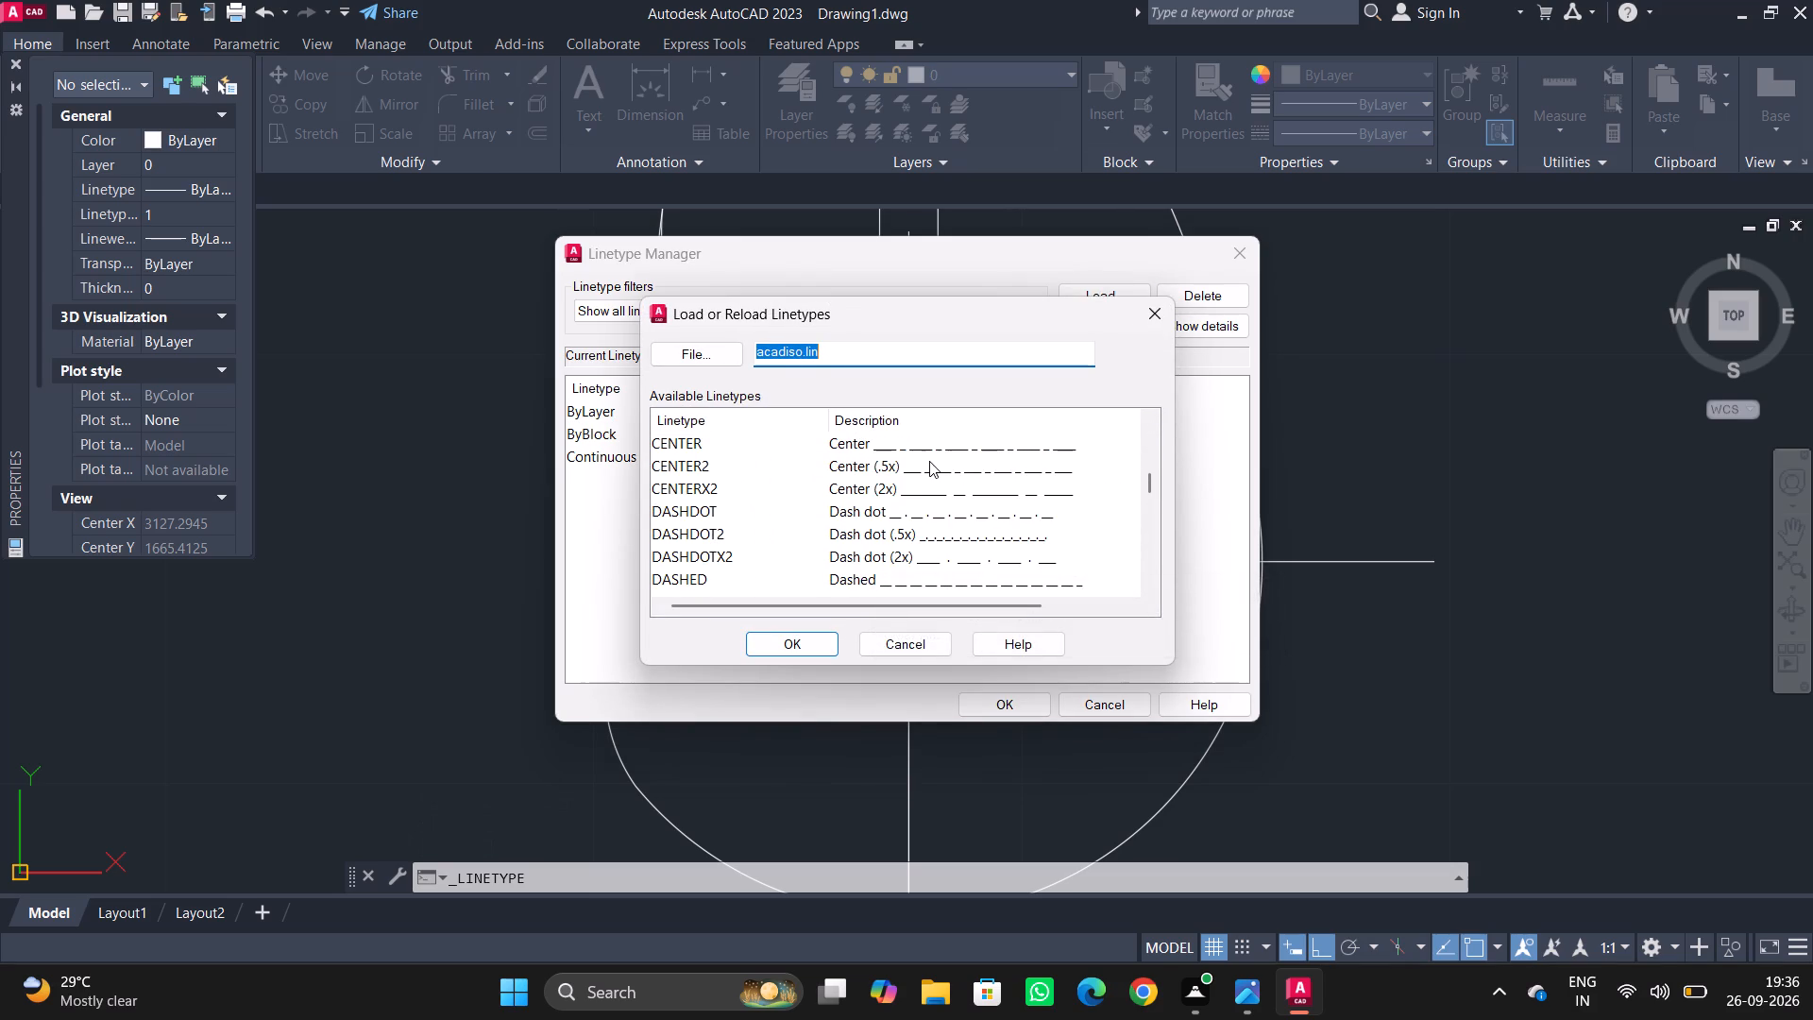
pyautogui.click(929, 461)
pyautogui.click(781, 654)
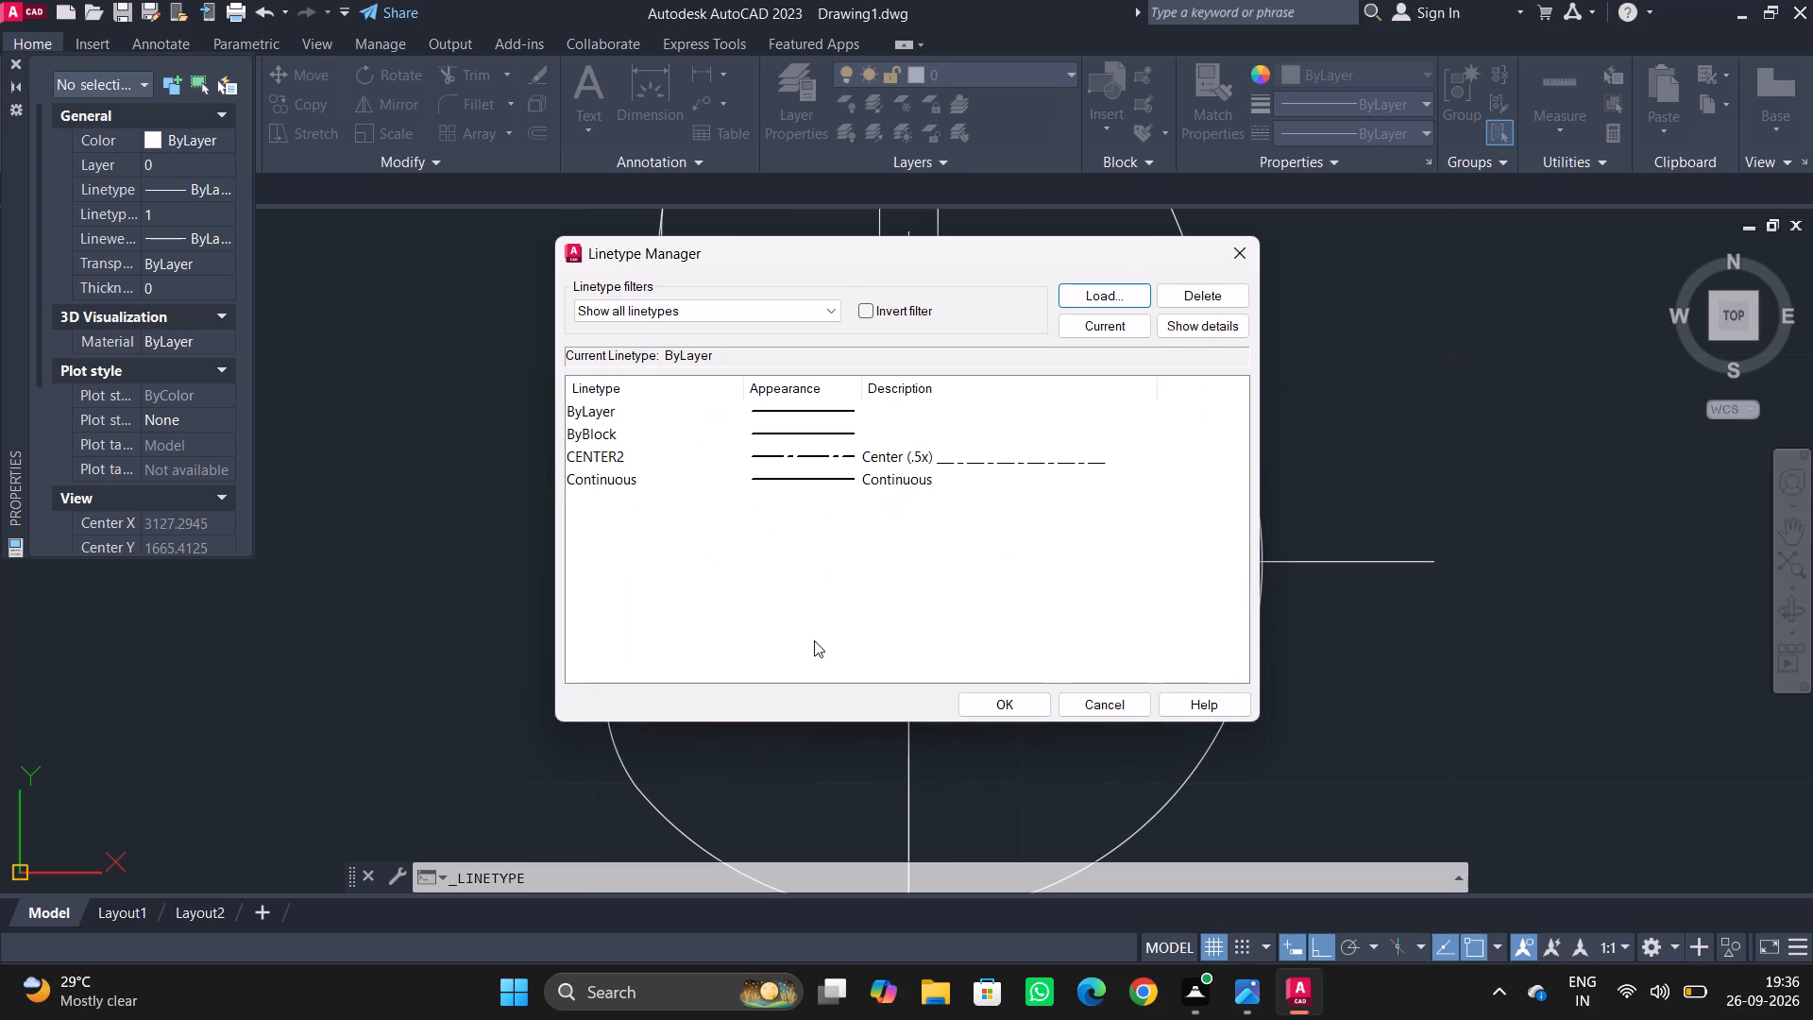
pyautogui.click(1007, 715)
pyautogui.press('Escape')
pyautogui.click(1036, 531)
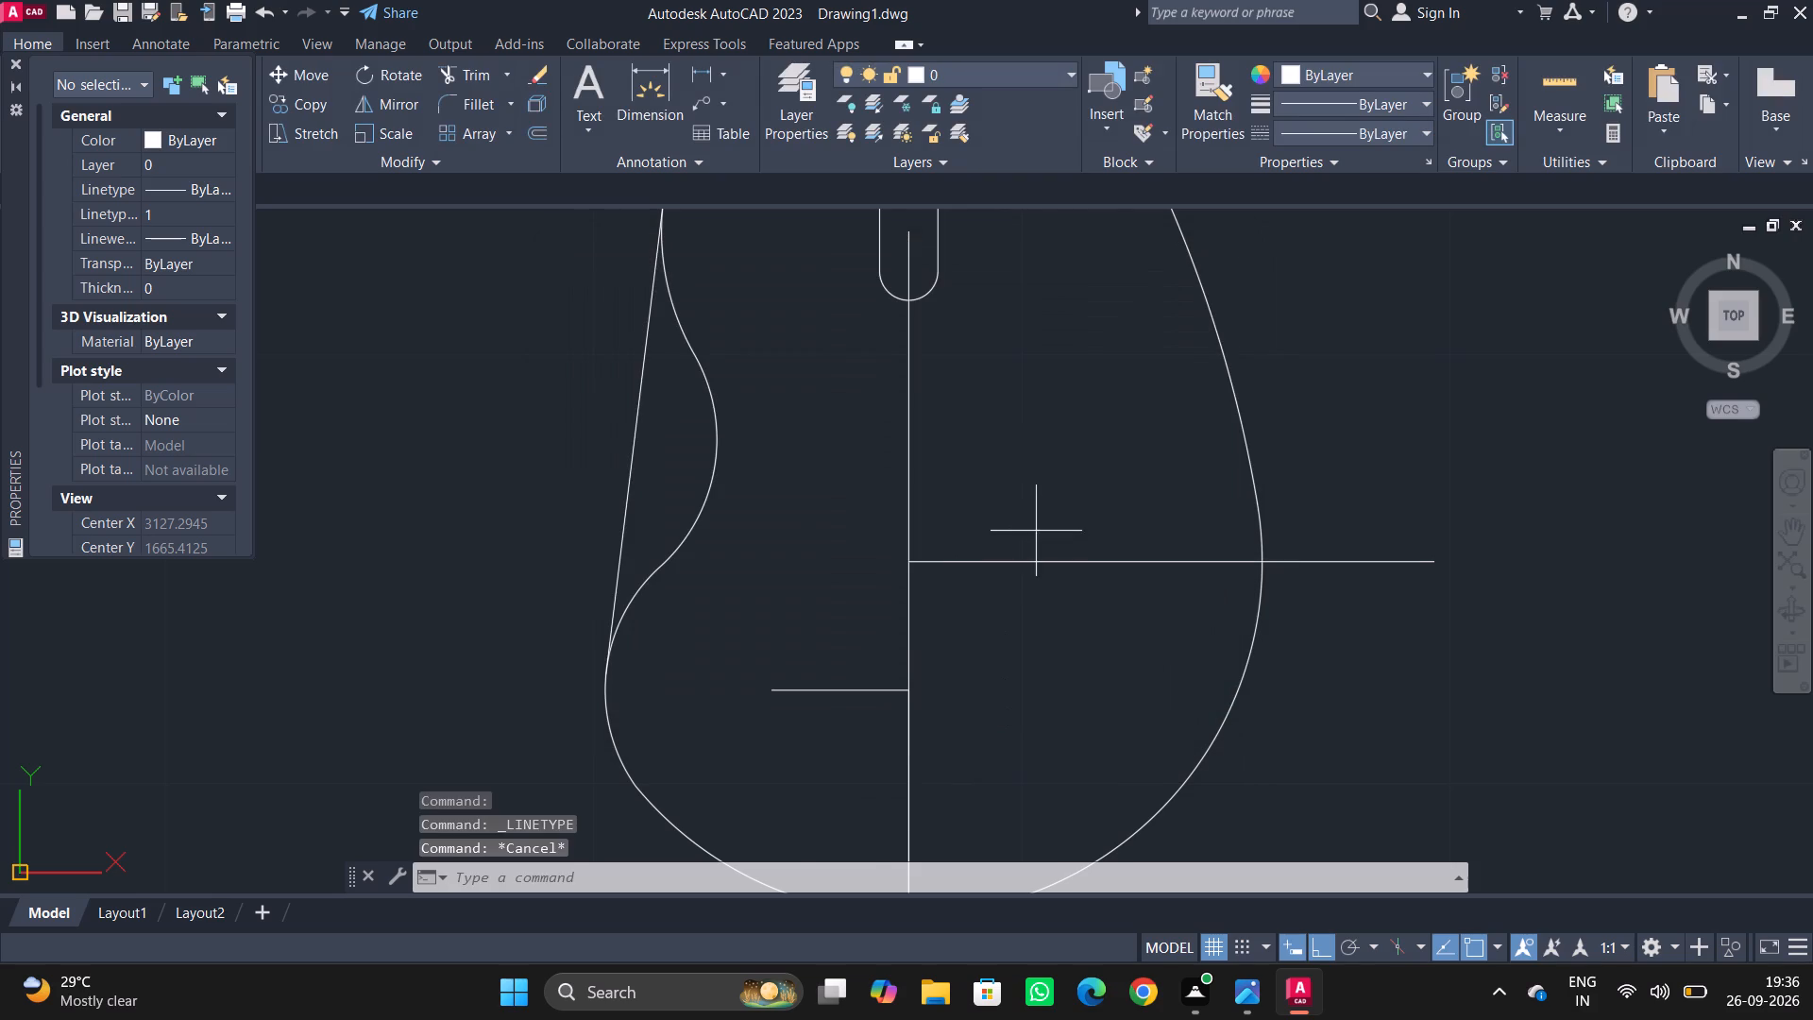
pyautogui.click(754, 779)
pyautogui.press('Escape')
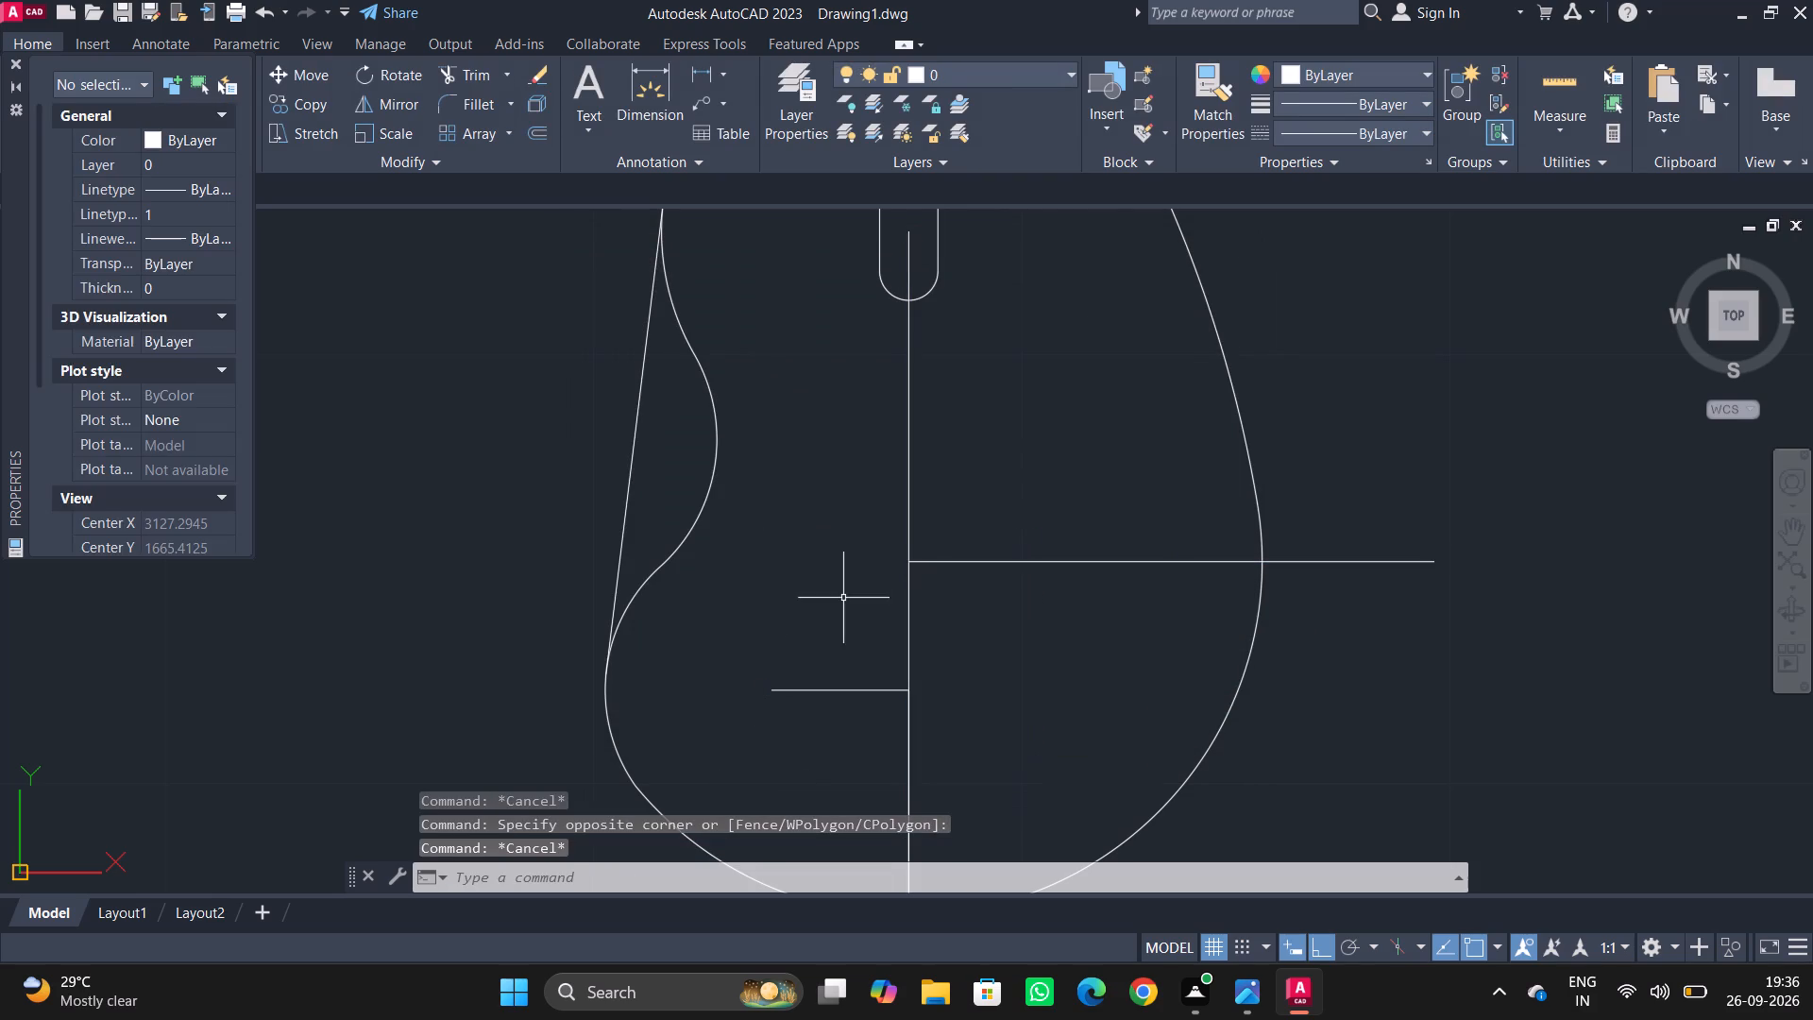
# Change the four construction lines inside the outline to red with the CENTER2 linetype.
pyautogui.moveTo(1129, 493); pyautogui.dragTo(1120, 498)
pyautogui.click(802, 720)
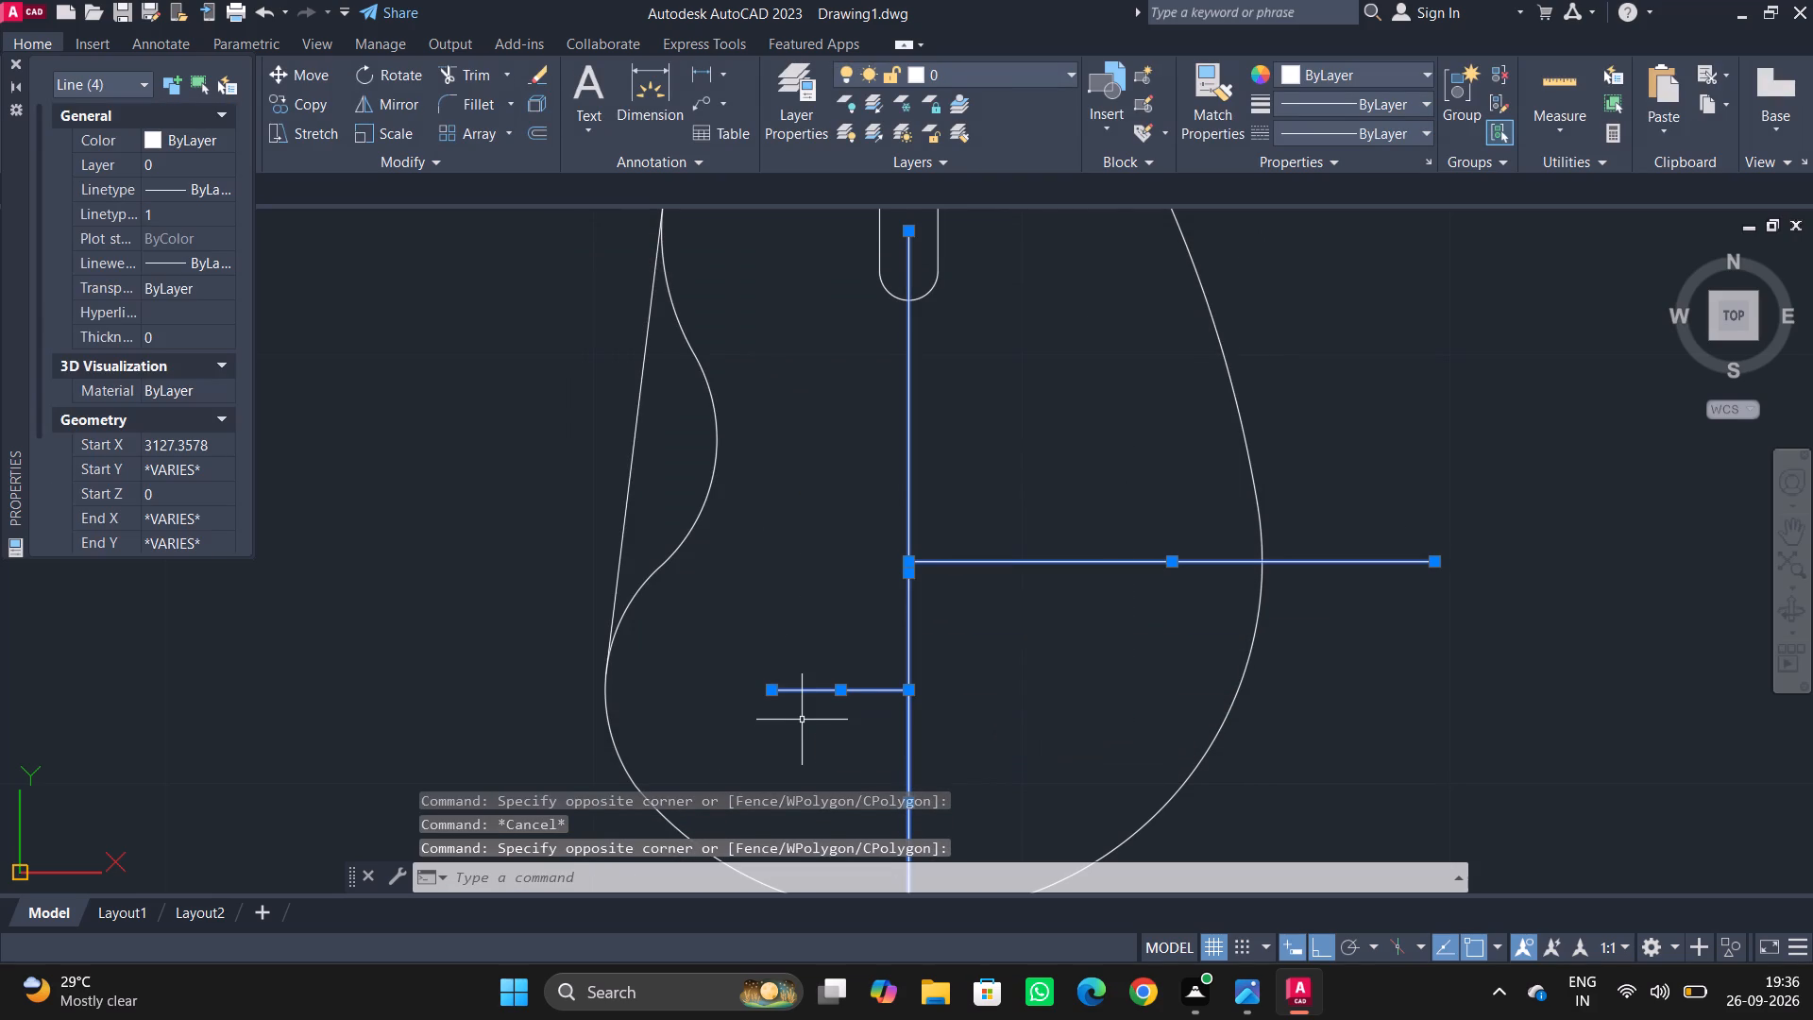
pyautogui.click(200, 136)
pyautogui.click(200, 136)
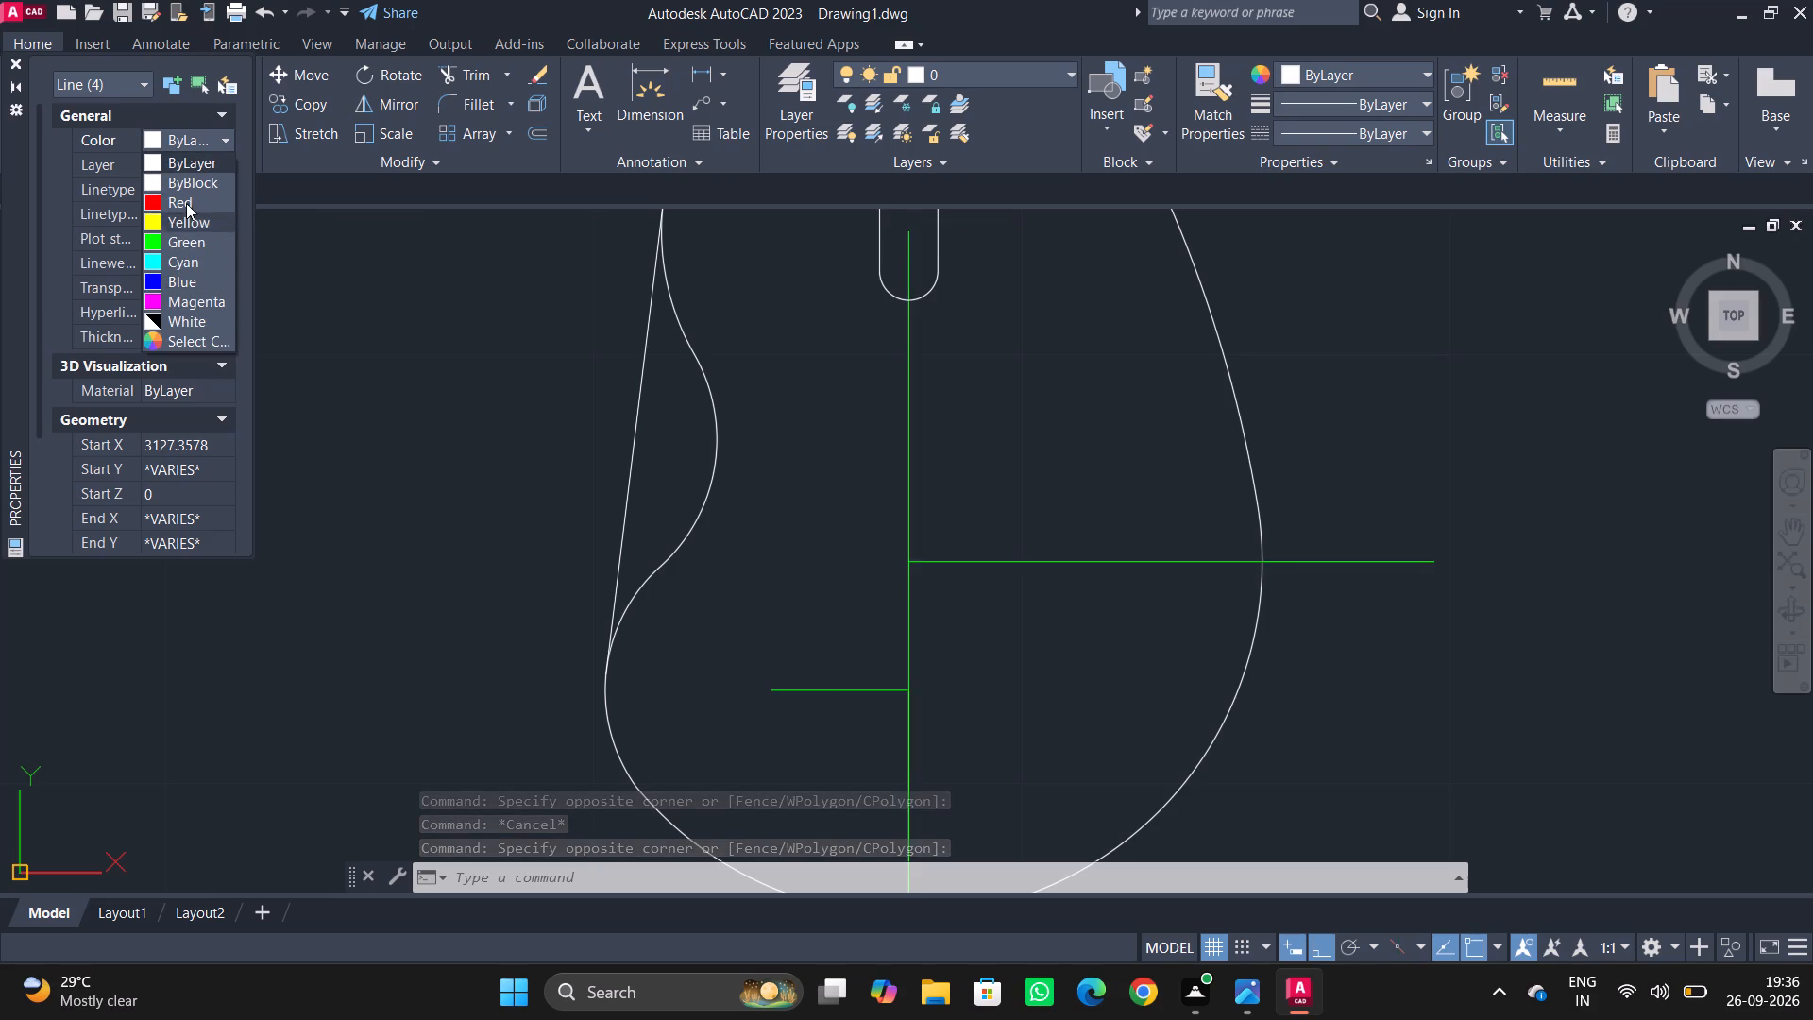
pyautogui.click(186, 203)
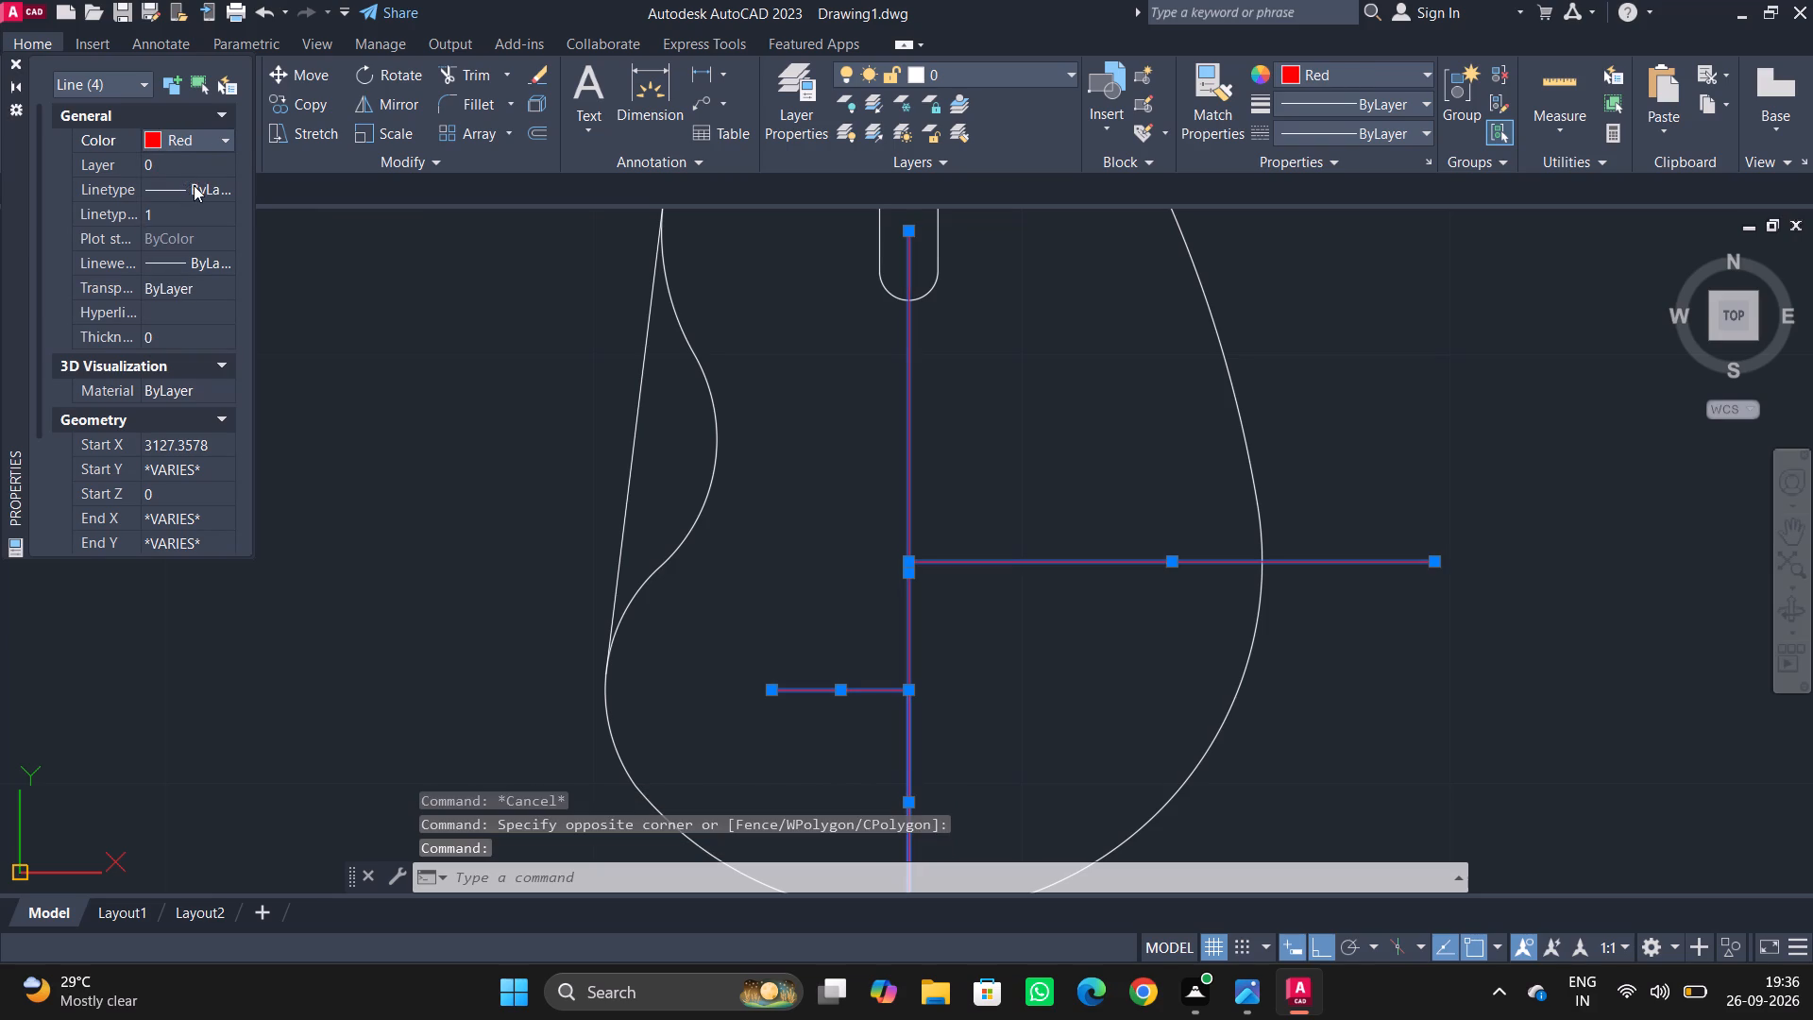
pyautogui.click(194, 185)
pyautogui.click(194, 185)
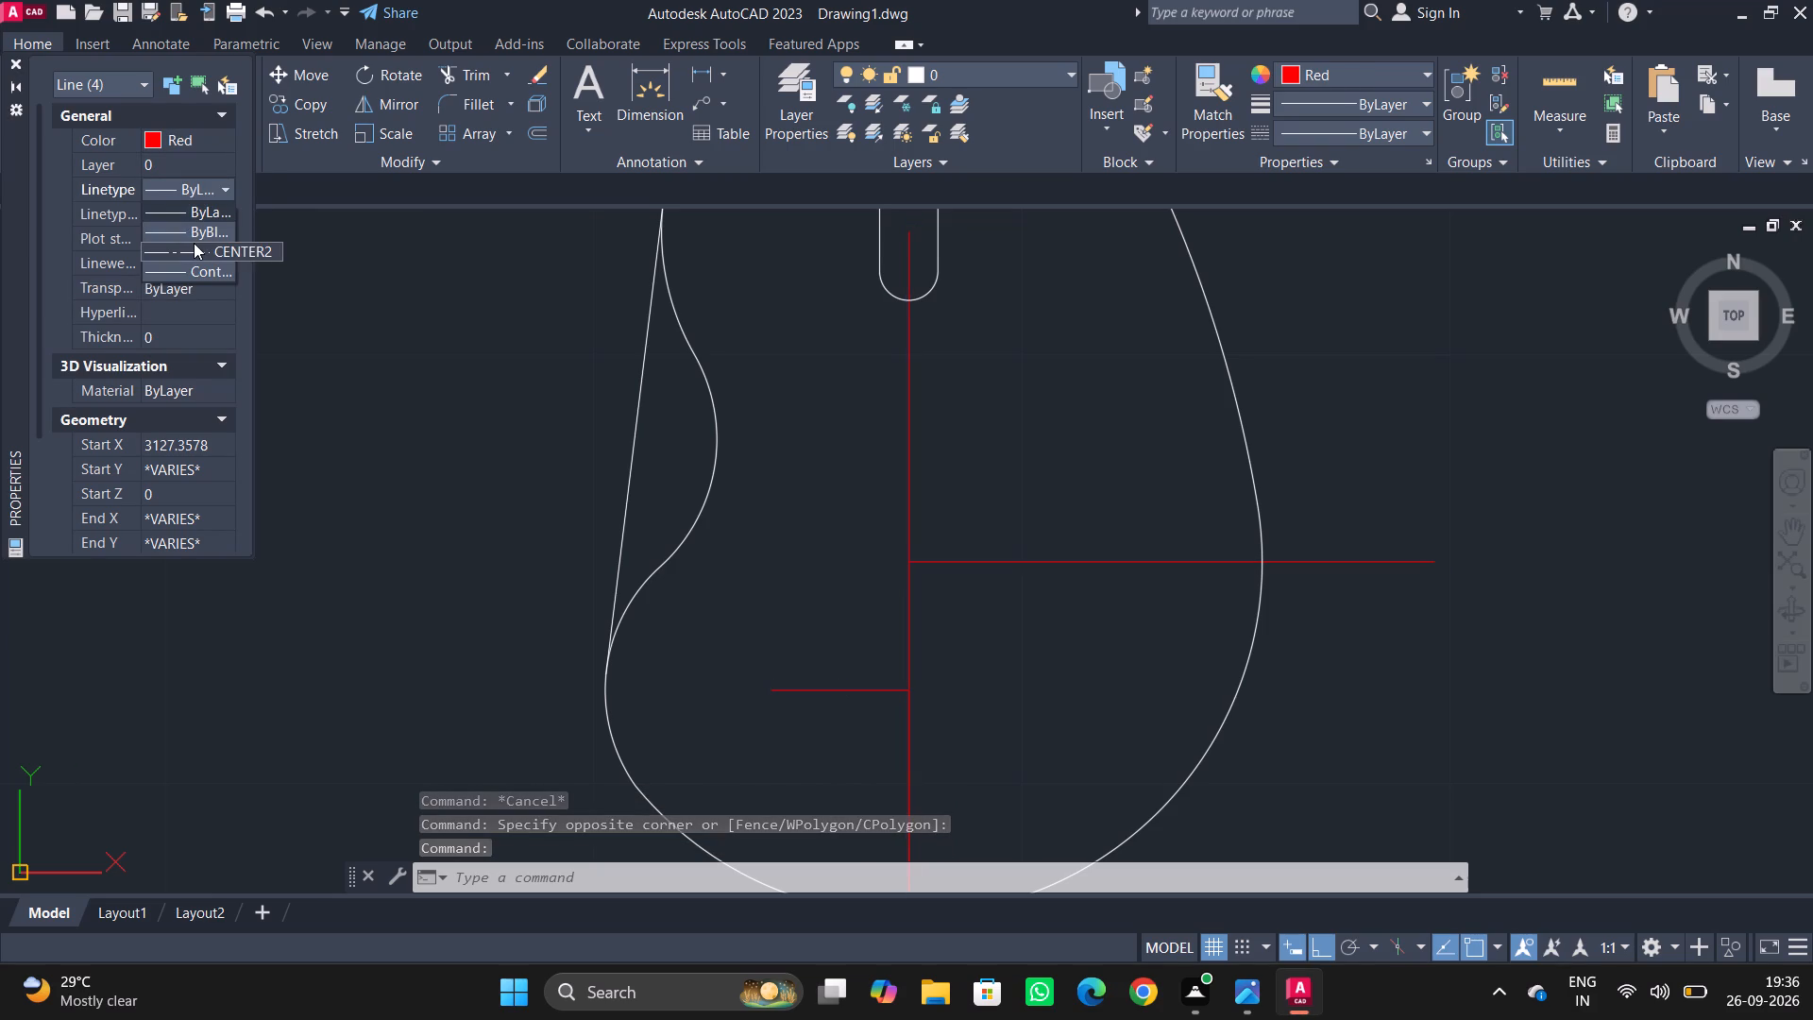
pyautogui.click(194, 243)
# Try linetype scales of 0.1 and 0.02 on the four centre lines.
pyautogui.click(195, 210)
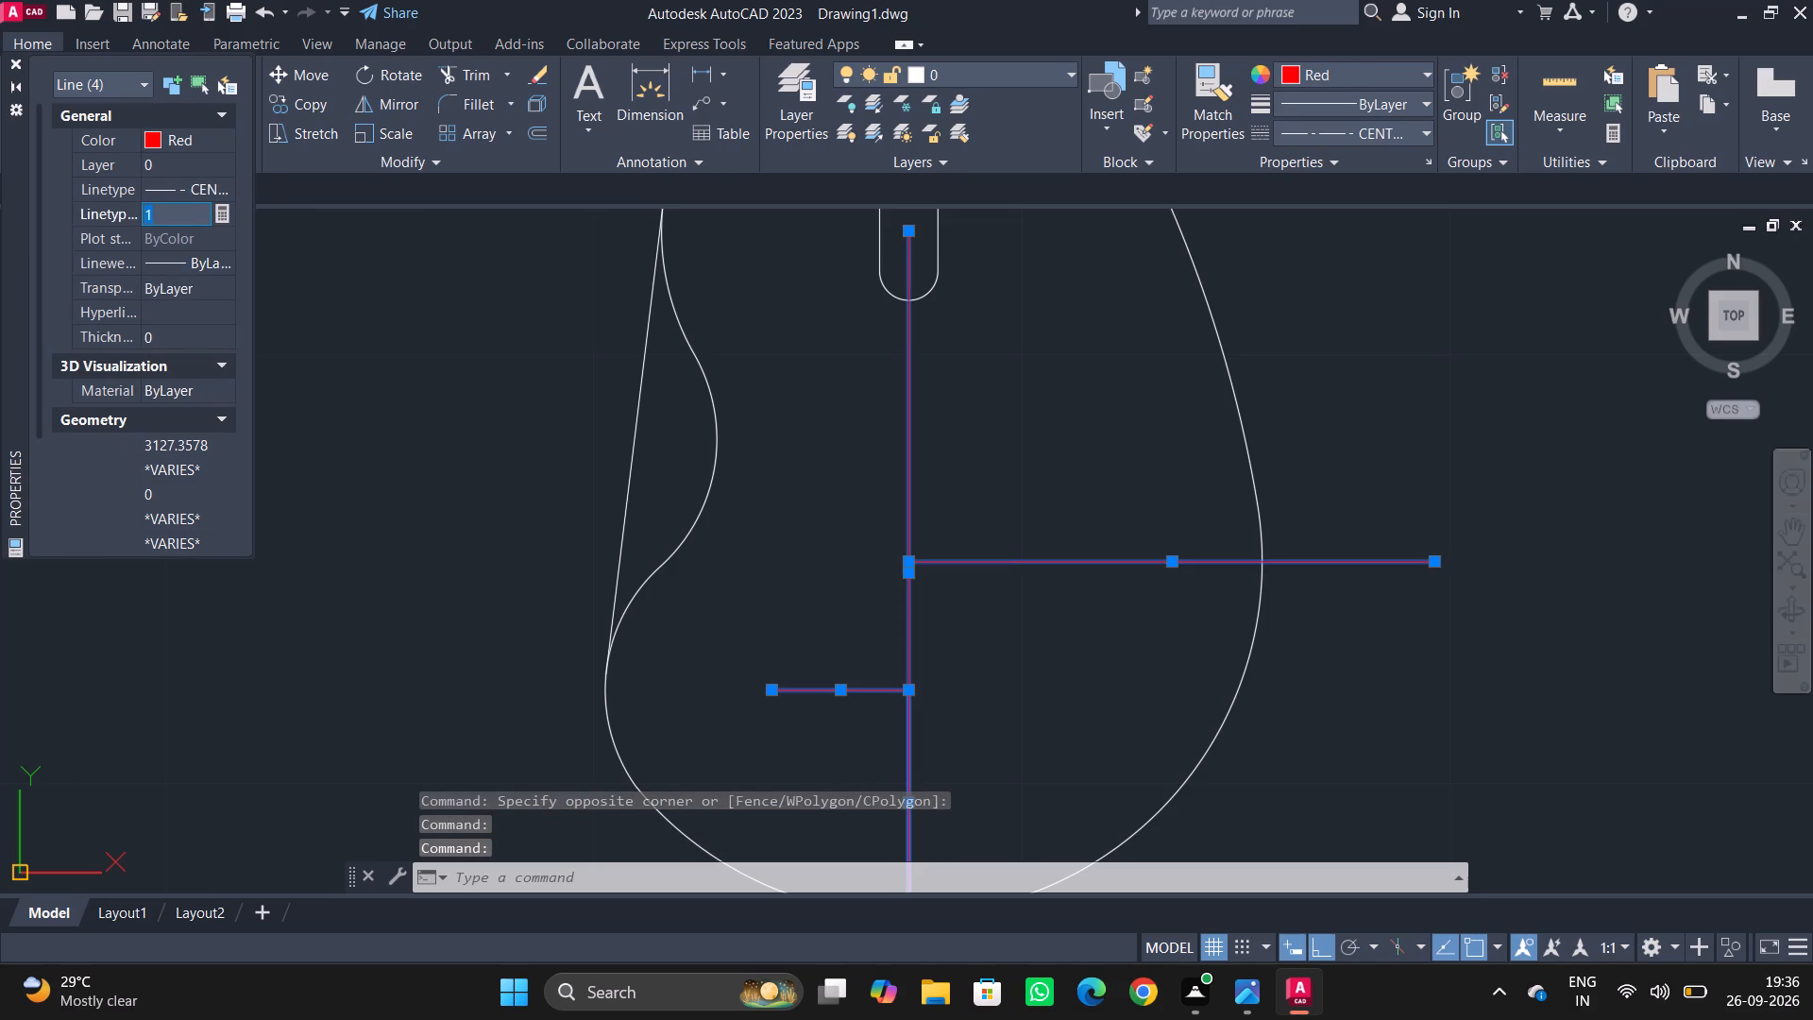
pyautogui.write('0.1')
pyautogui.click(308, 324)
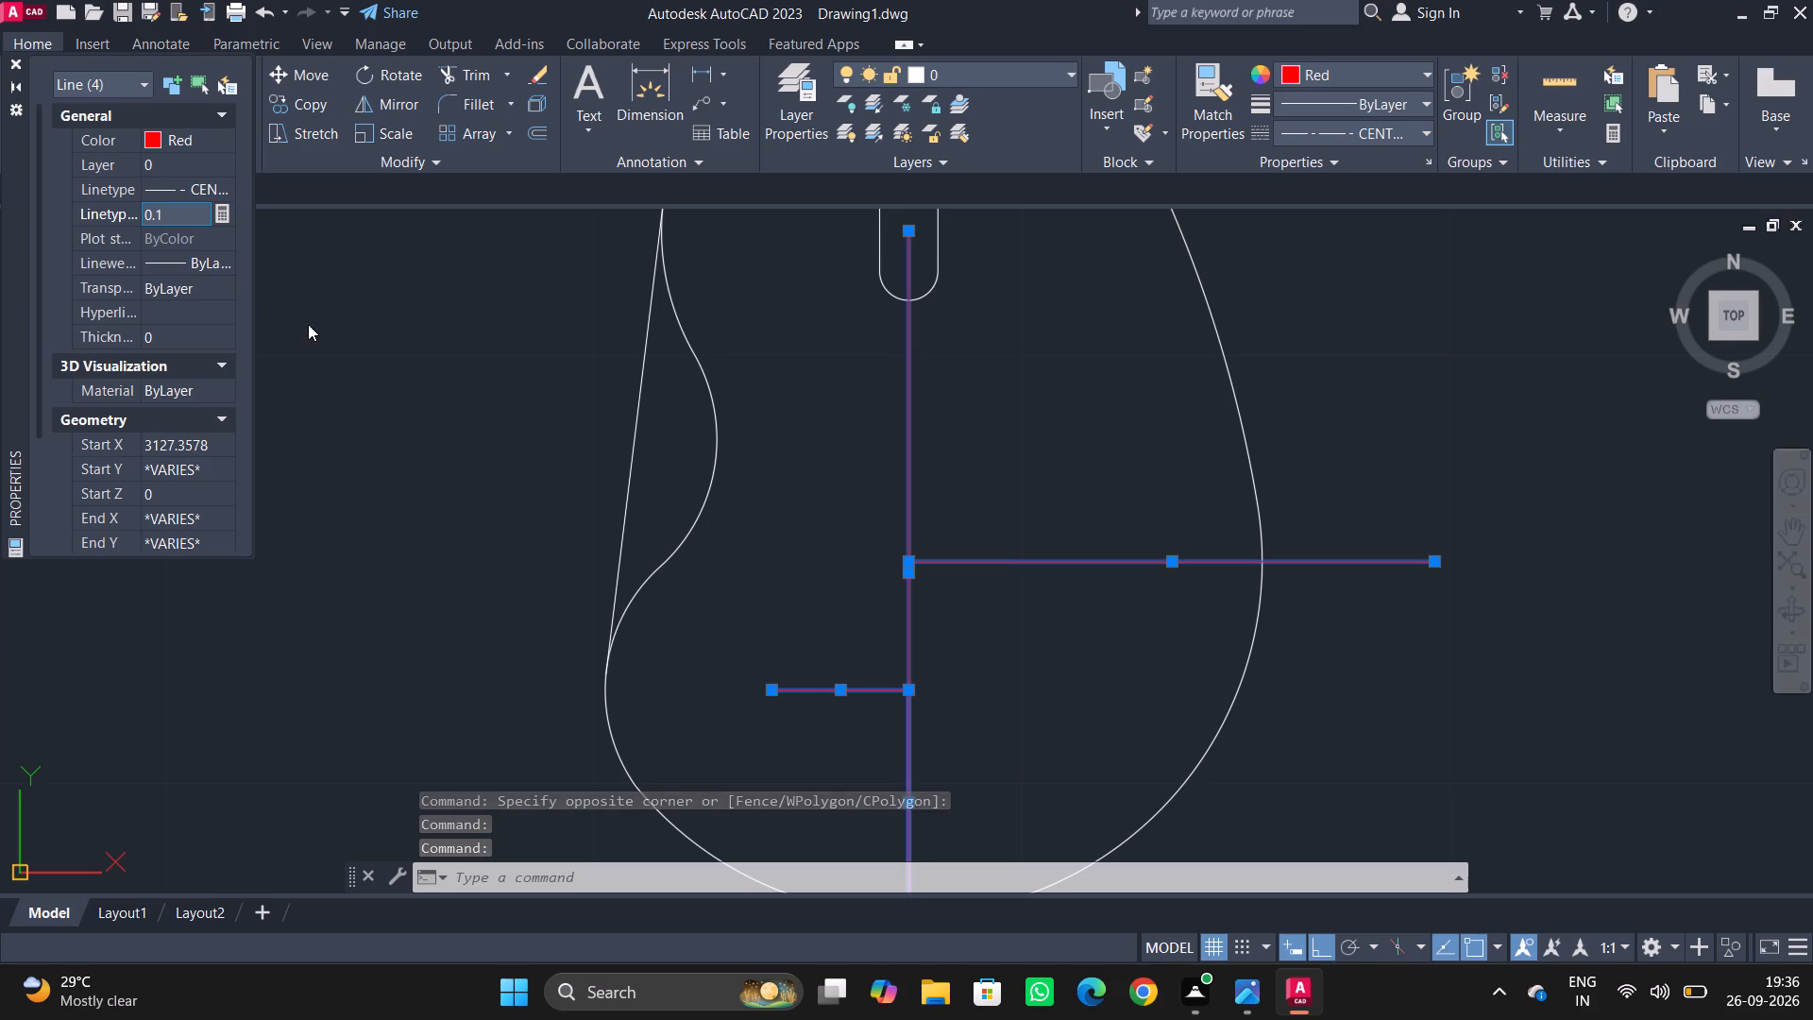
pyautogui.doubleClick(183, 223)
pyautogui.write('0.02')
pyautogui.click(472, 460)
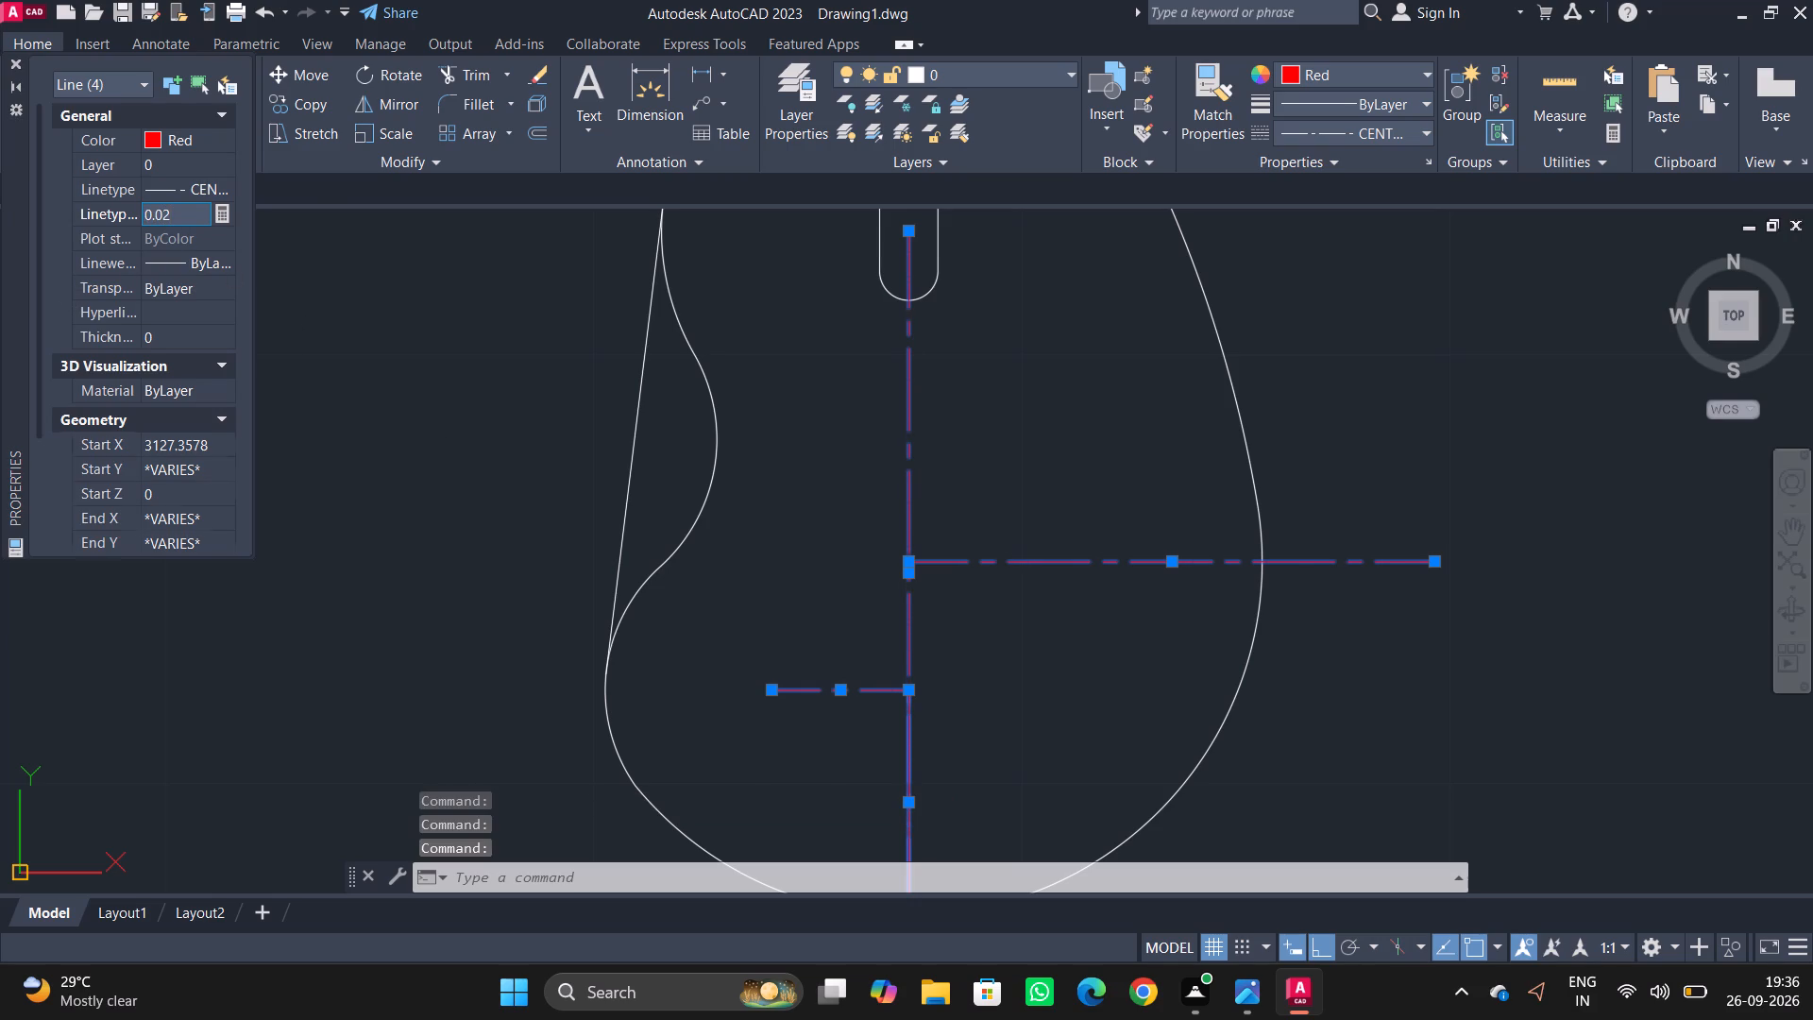
# Set the linetype scale of the four centre lines to 0.05.
pyautogui.doubleClick(169, 224)
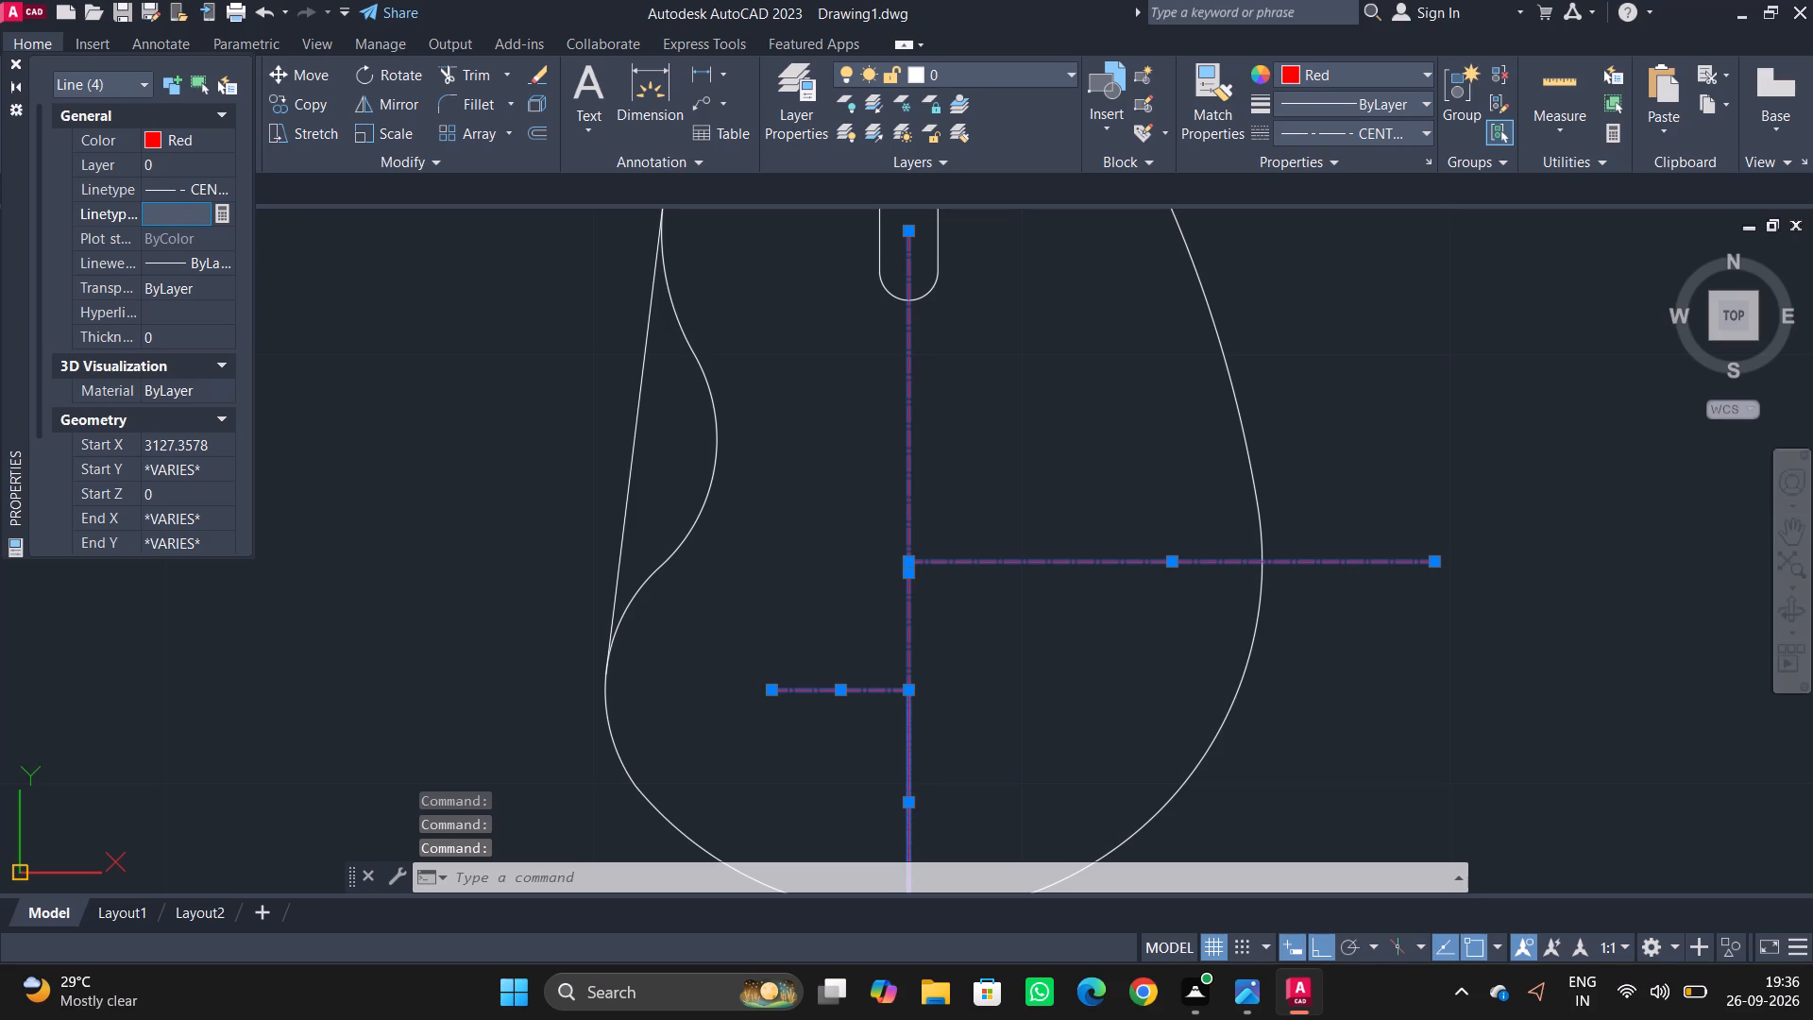
pyautogui.write('0.05')
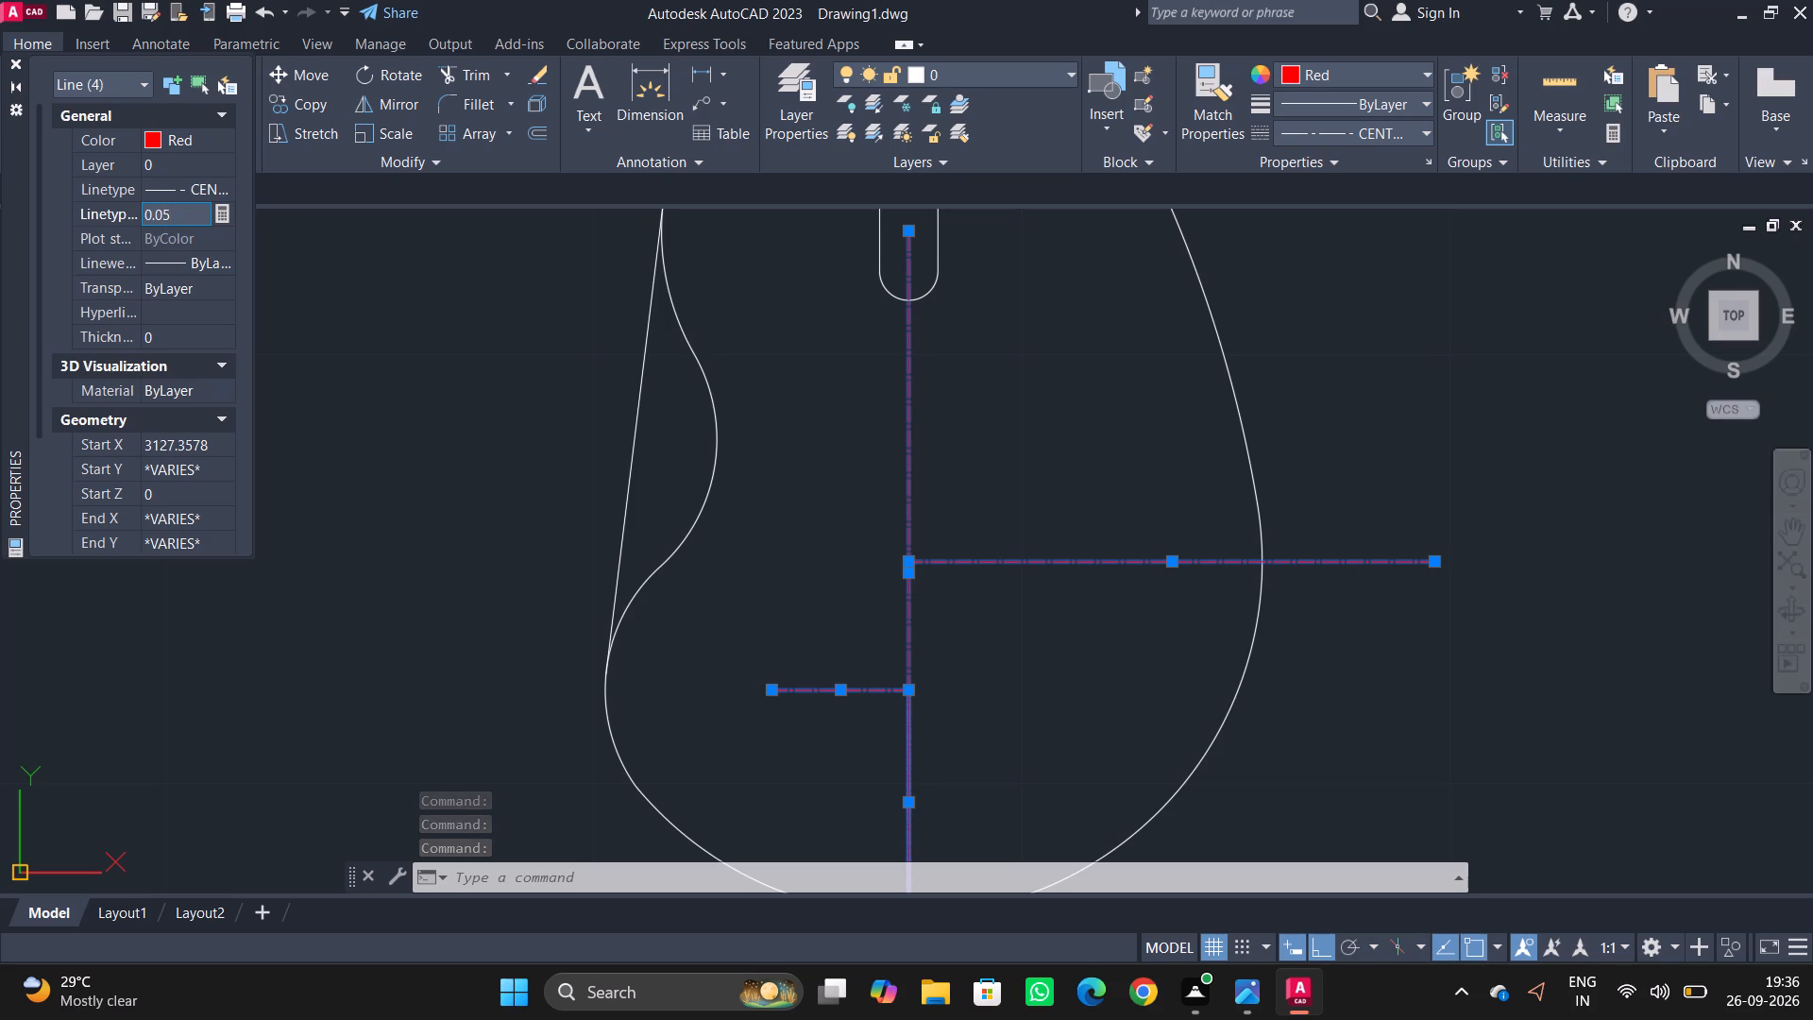
pyautogui.click(483, 437)
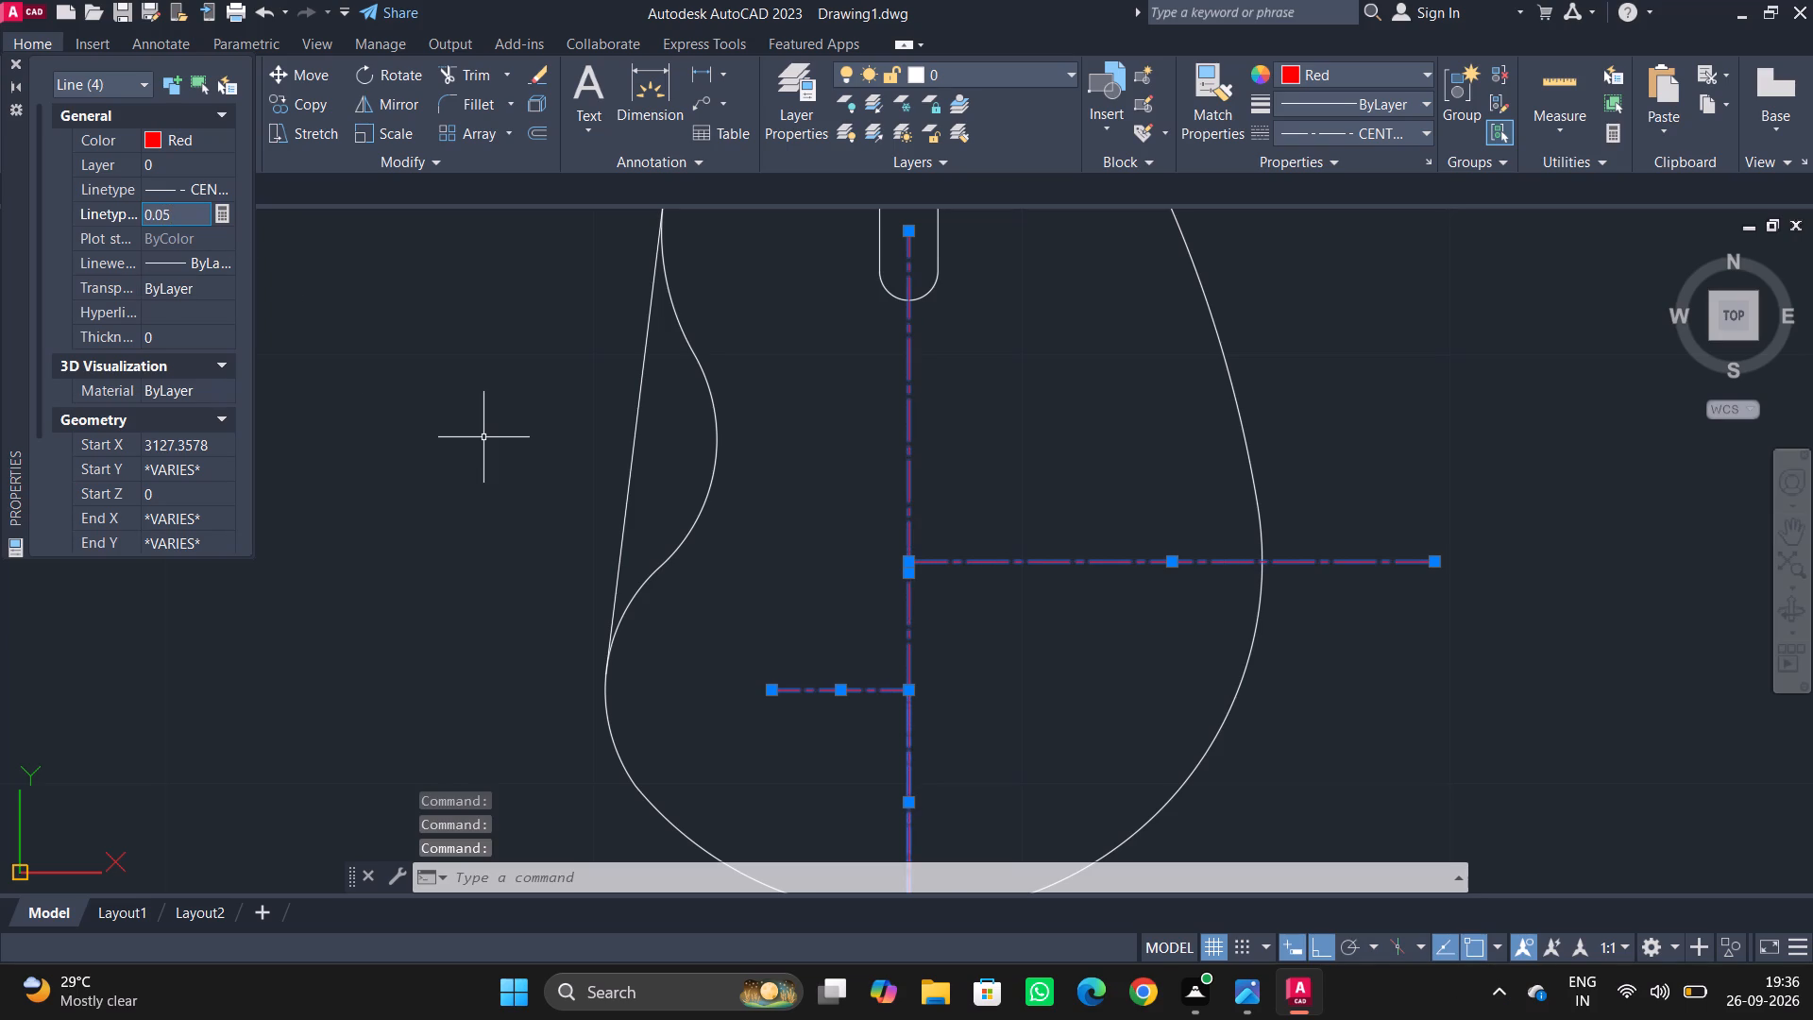
pyautogui.press('Escape')
pyautogui.press('Escape')
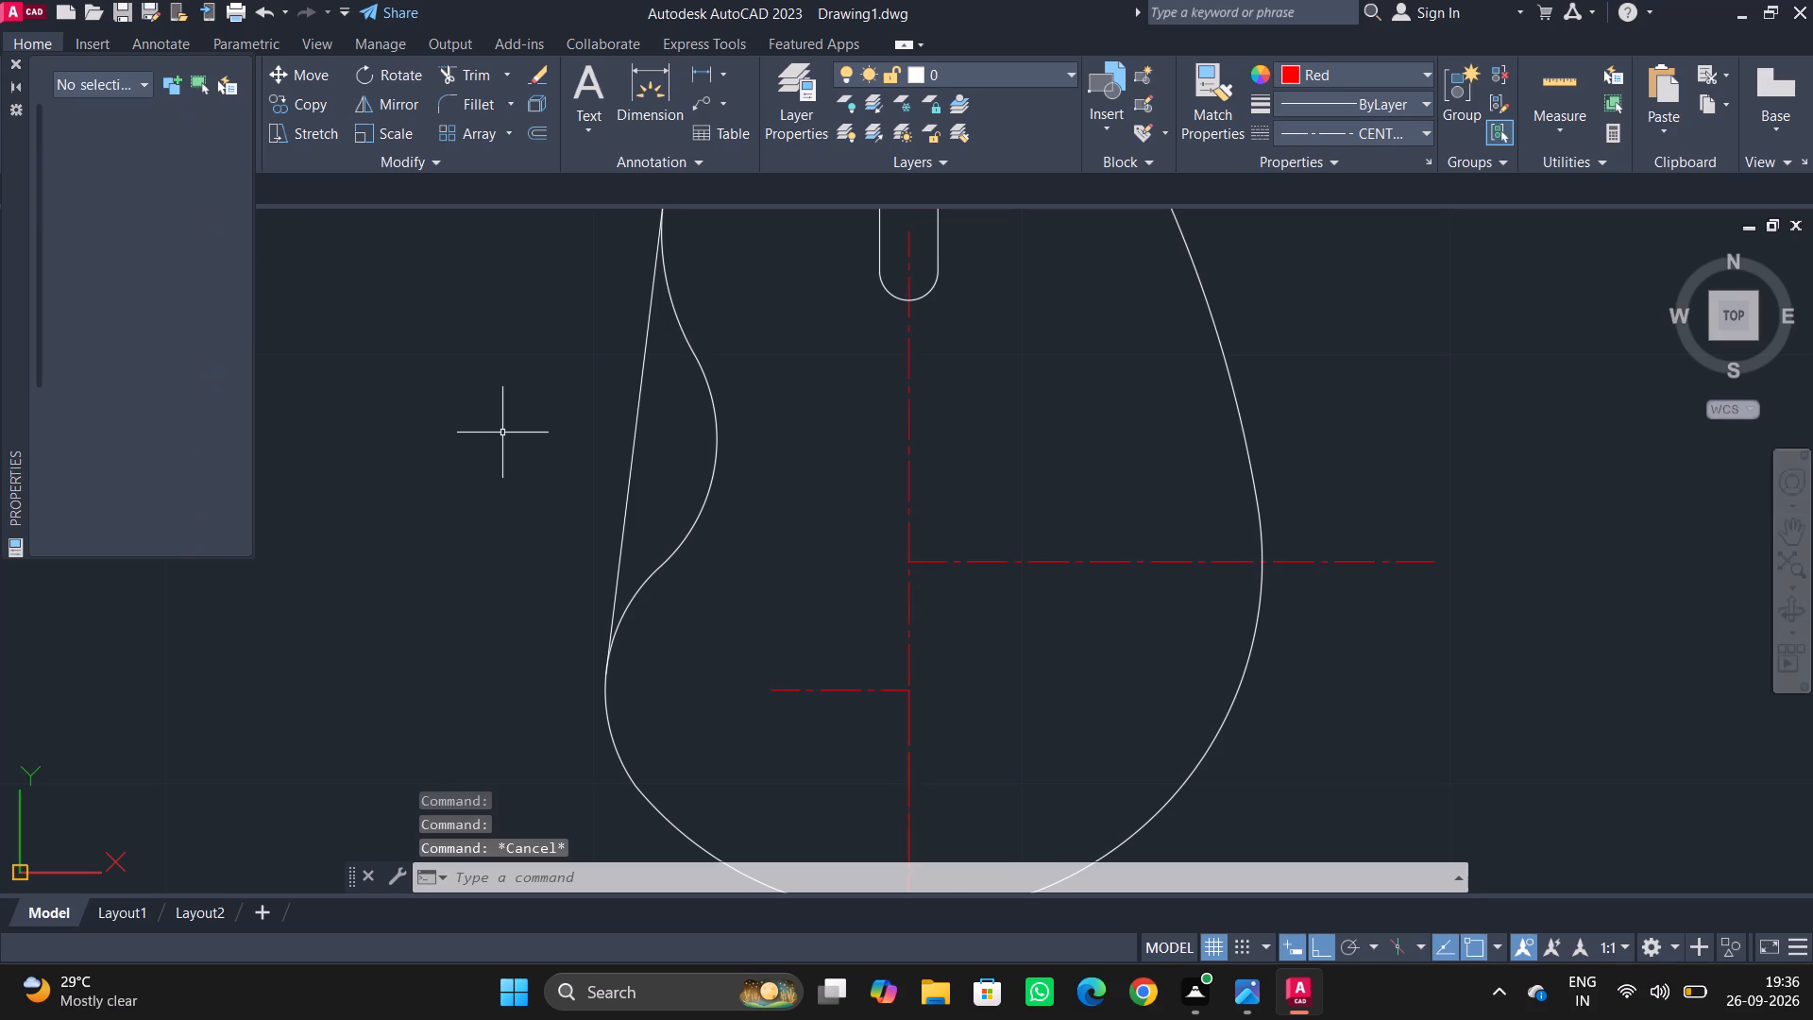
# Add a radius dimension to the large bottom arc of the outline, placed inside the shape.
pyautogui.middleClick(962, 528)
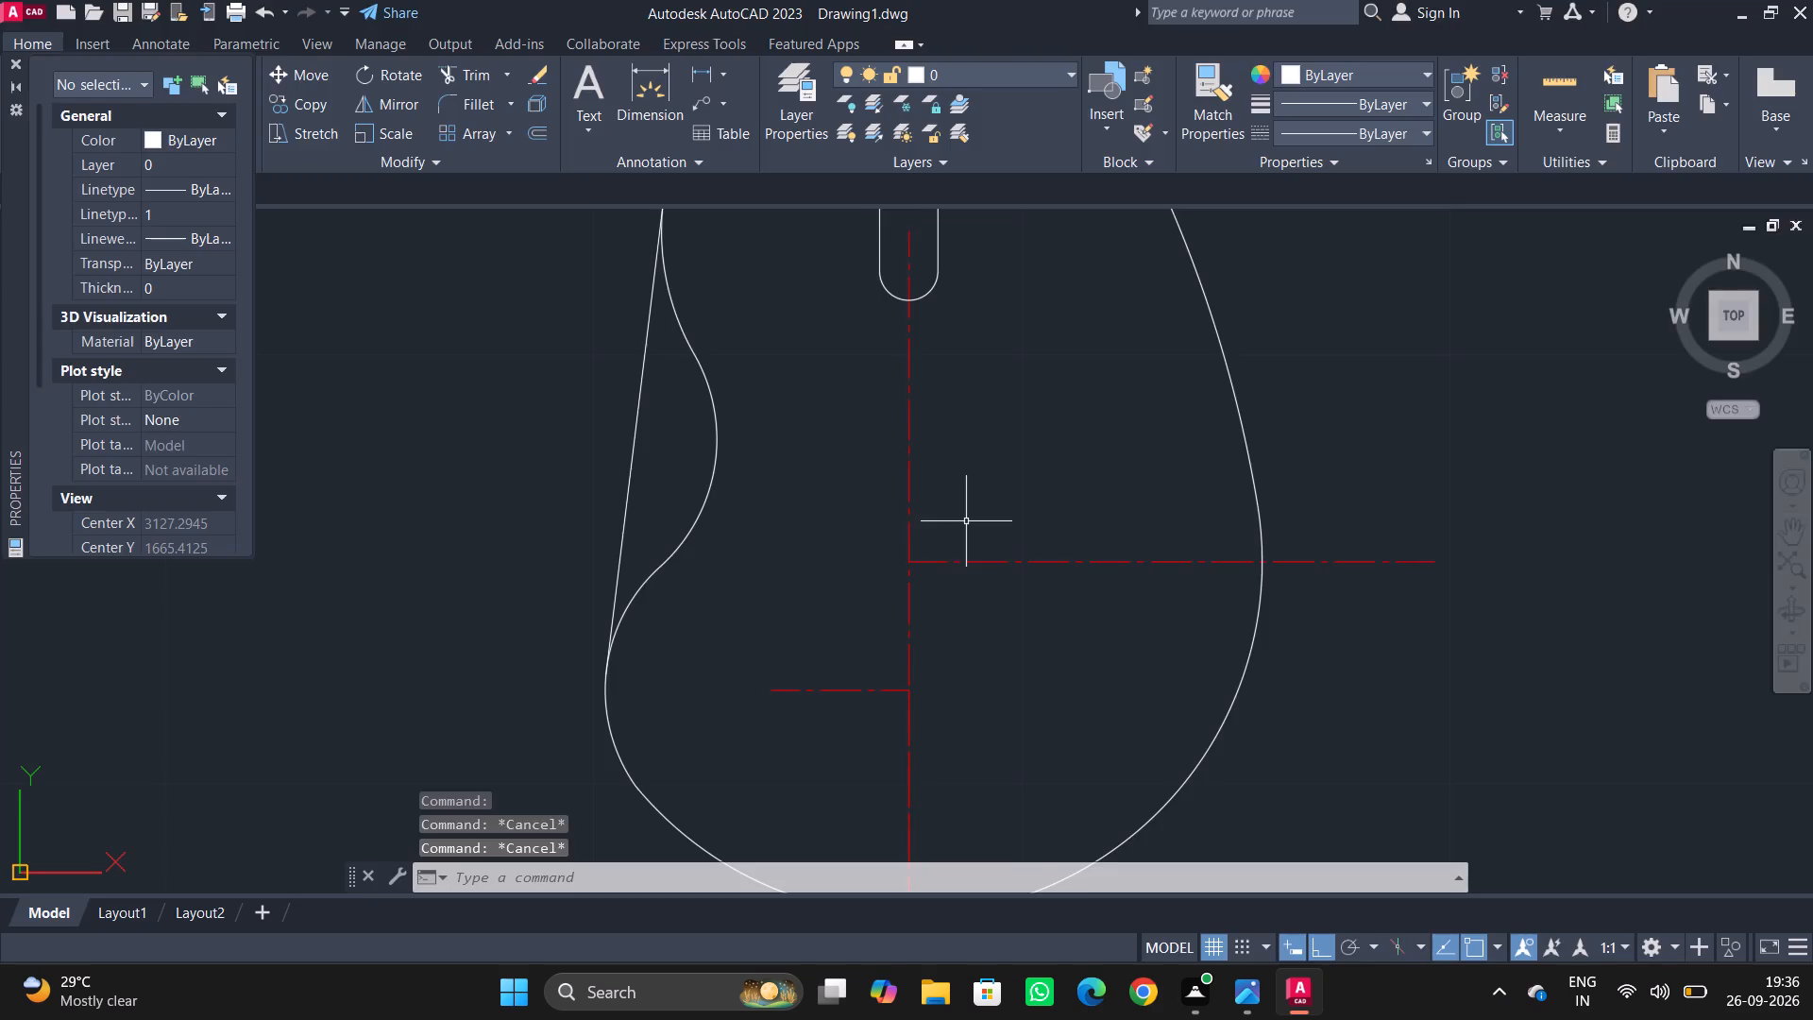
pyautogui.hotkey('alt', 'Tab')
pyautogui.hotkey('alt', 'Tab')
pyautogui.moveTo(939, 594); pyautogui.dragTo(933, 595, button='middle')
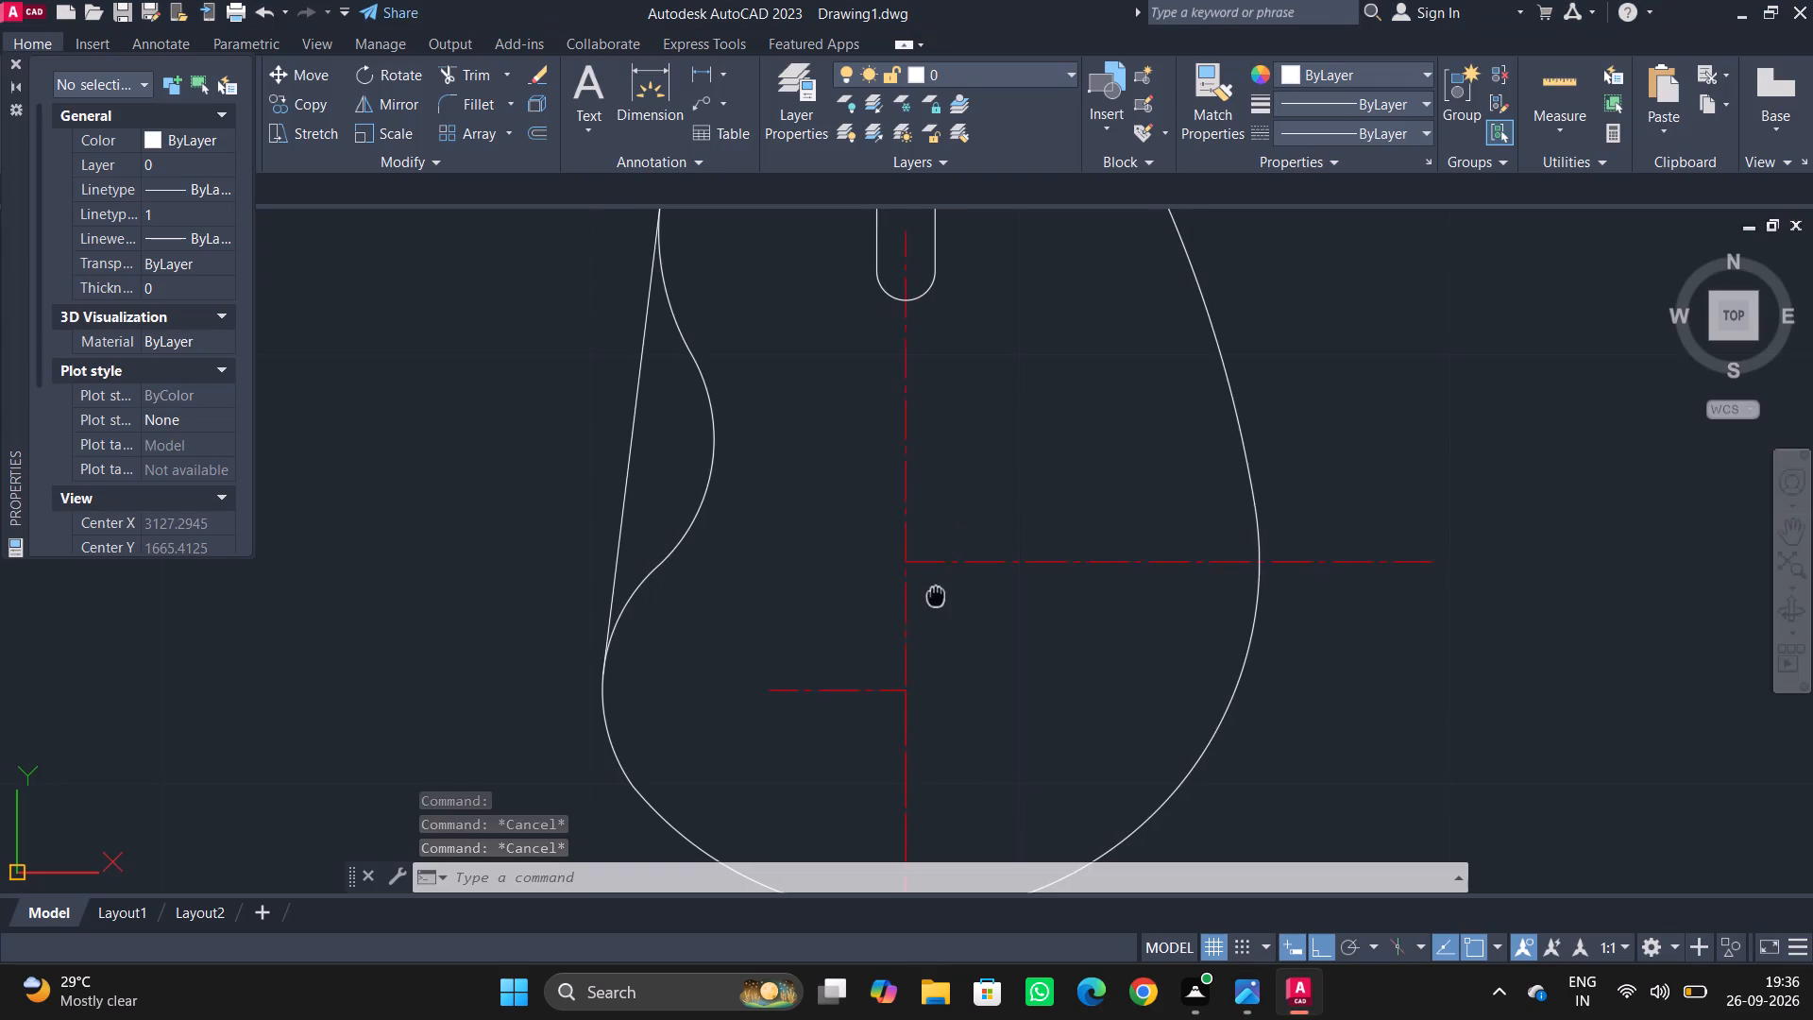
pyautogui.moveTo(933, 595); pyautogui.dragTo(905, 509, button='middle')
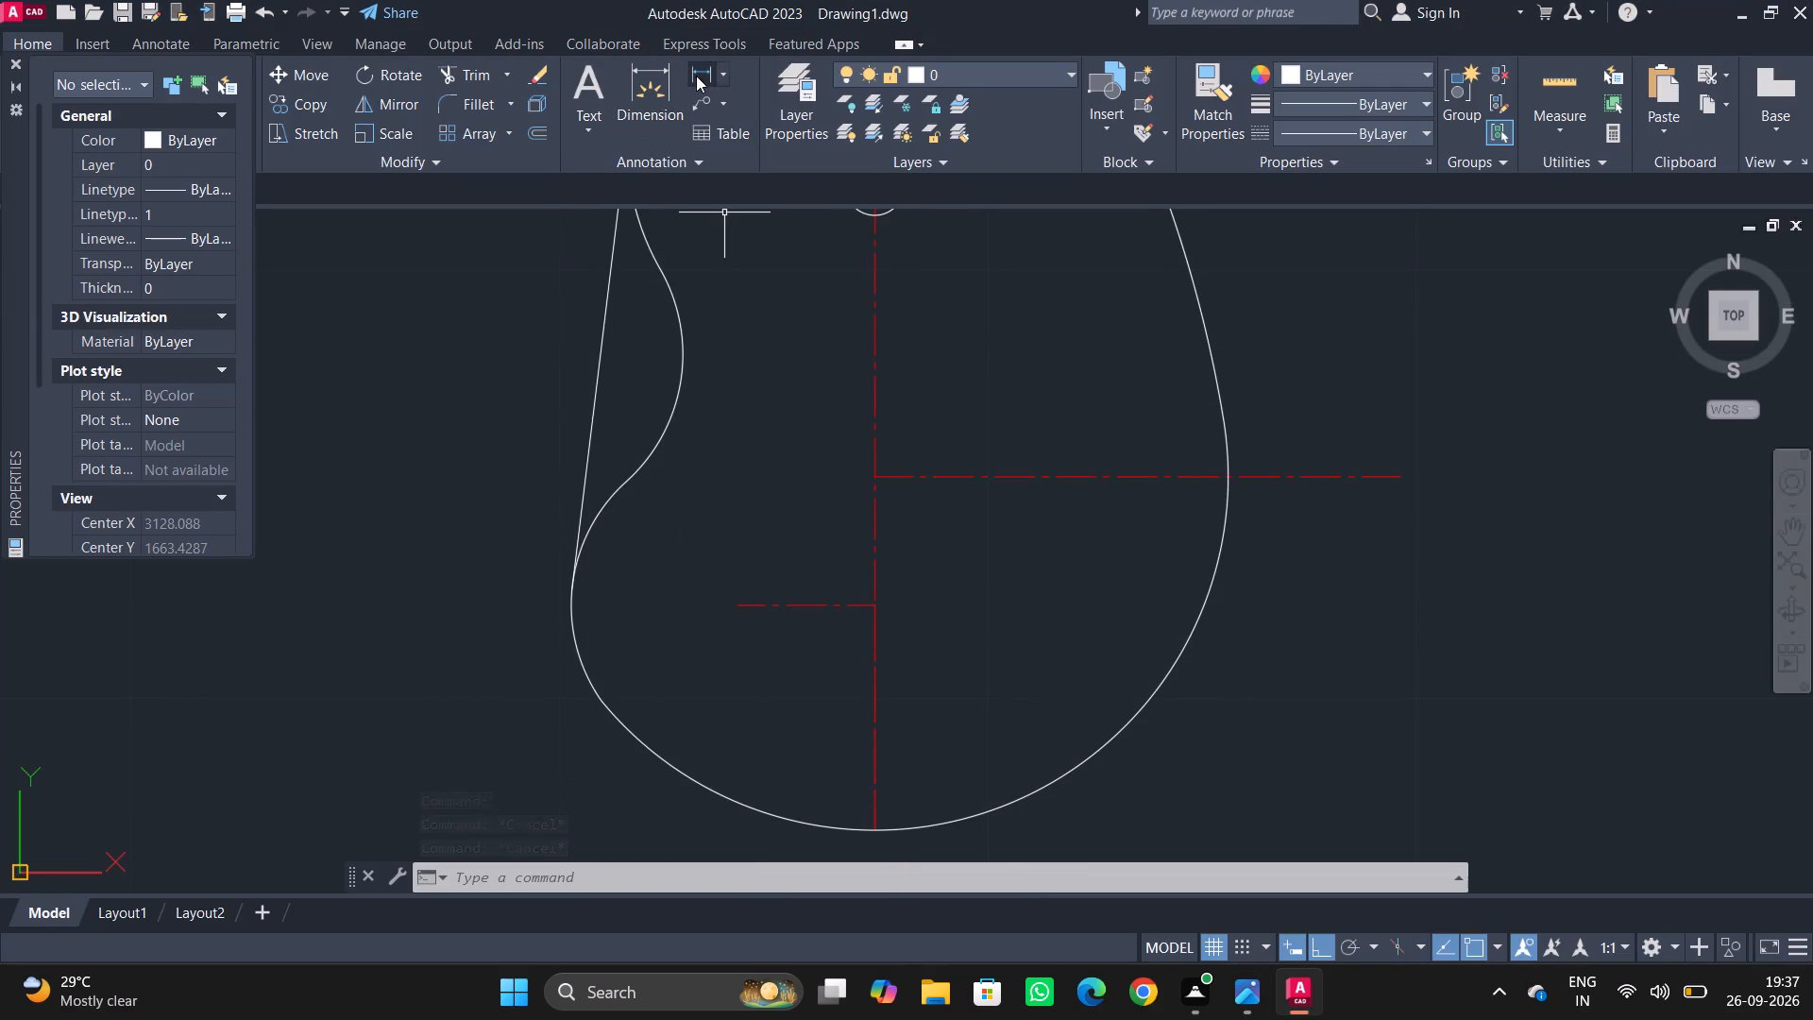
pyautogui.click(728, 78)
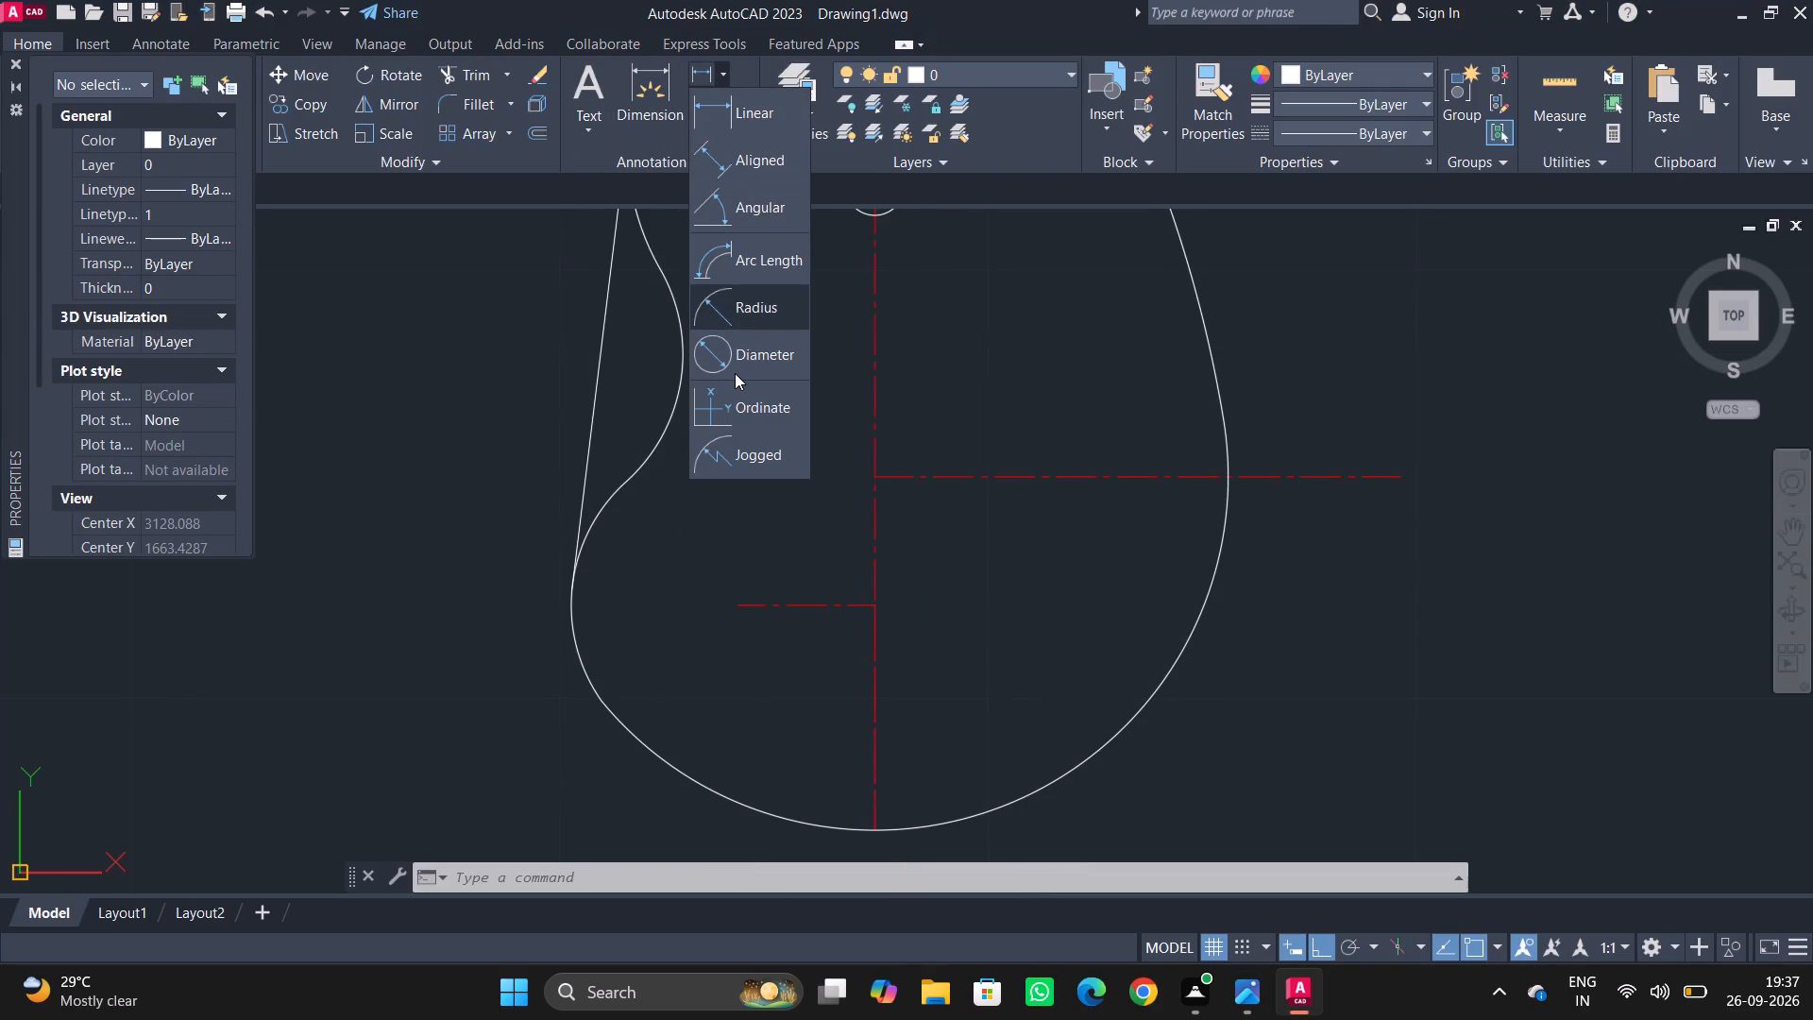
pyautogui.click(763, 321)
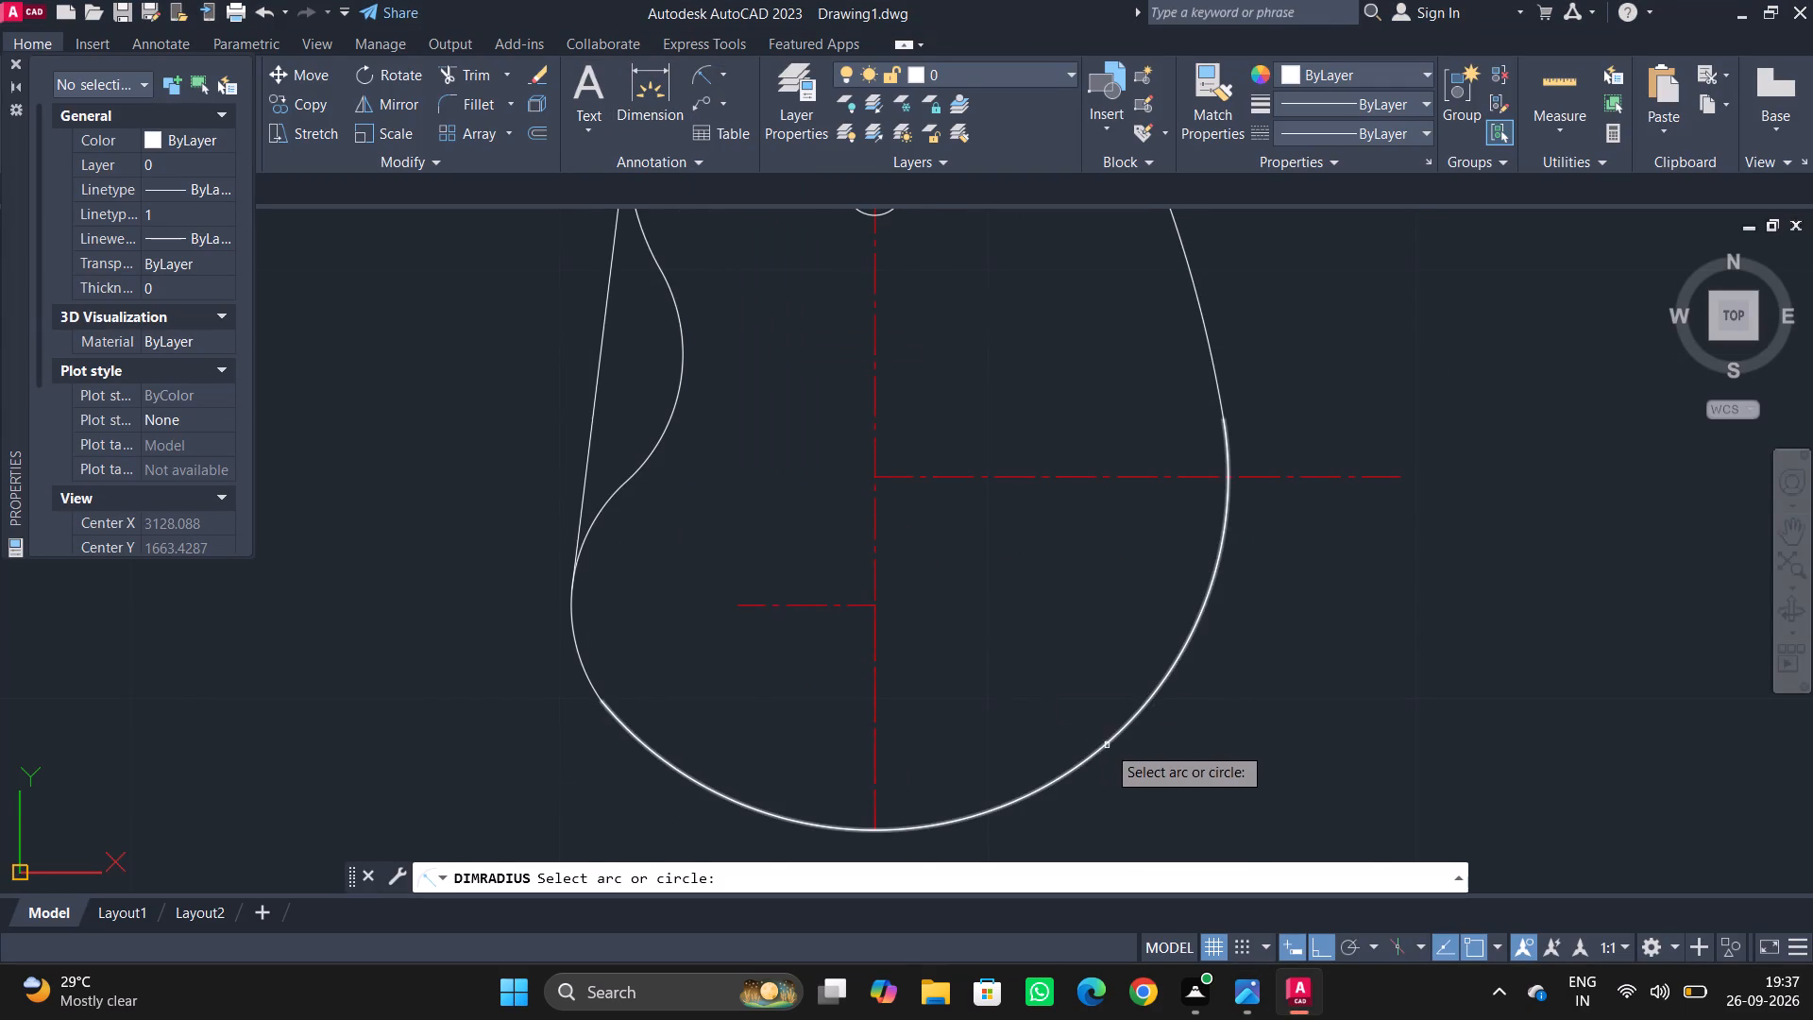
pyautogui.click(1107, 745)
pyautogui.click(1088, 679)
pyautogui.press('Escape')
# Modify the ISO-25 dimension style to a text height of 1 and a period as the decimal separator.
pyautogui.write('D')
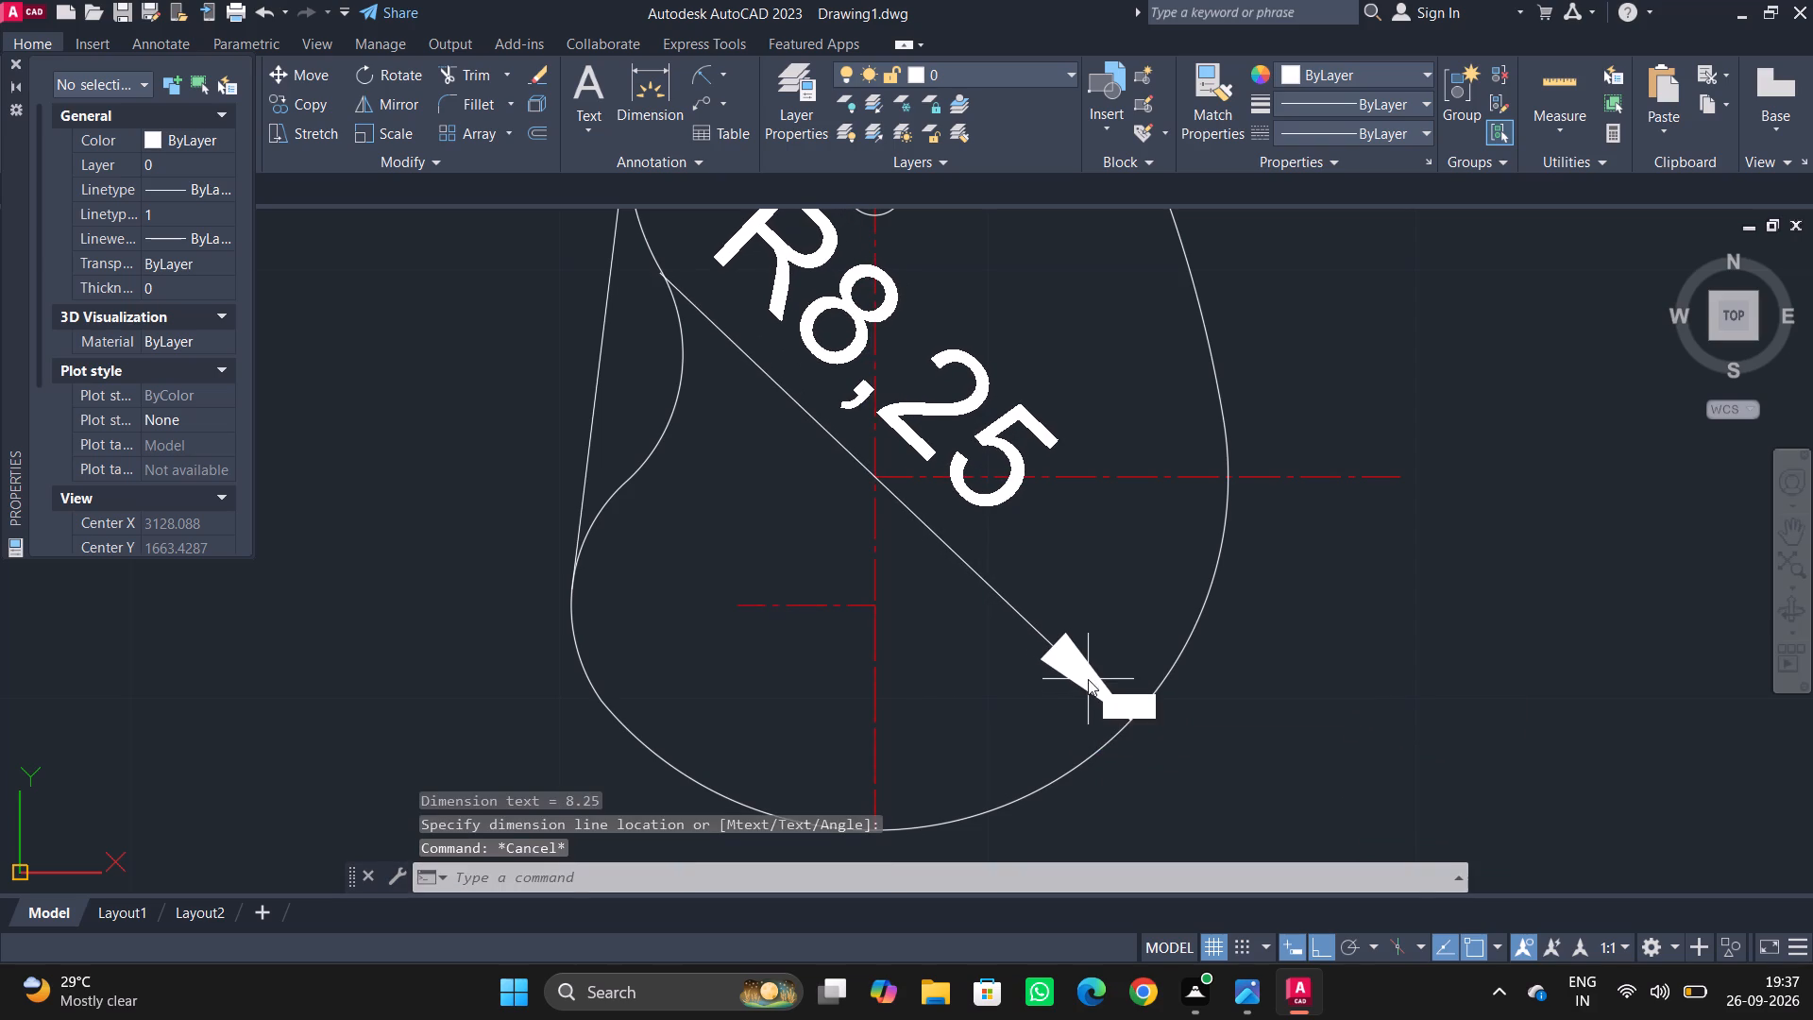
pyautogui.press('space')
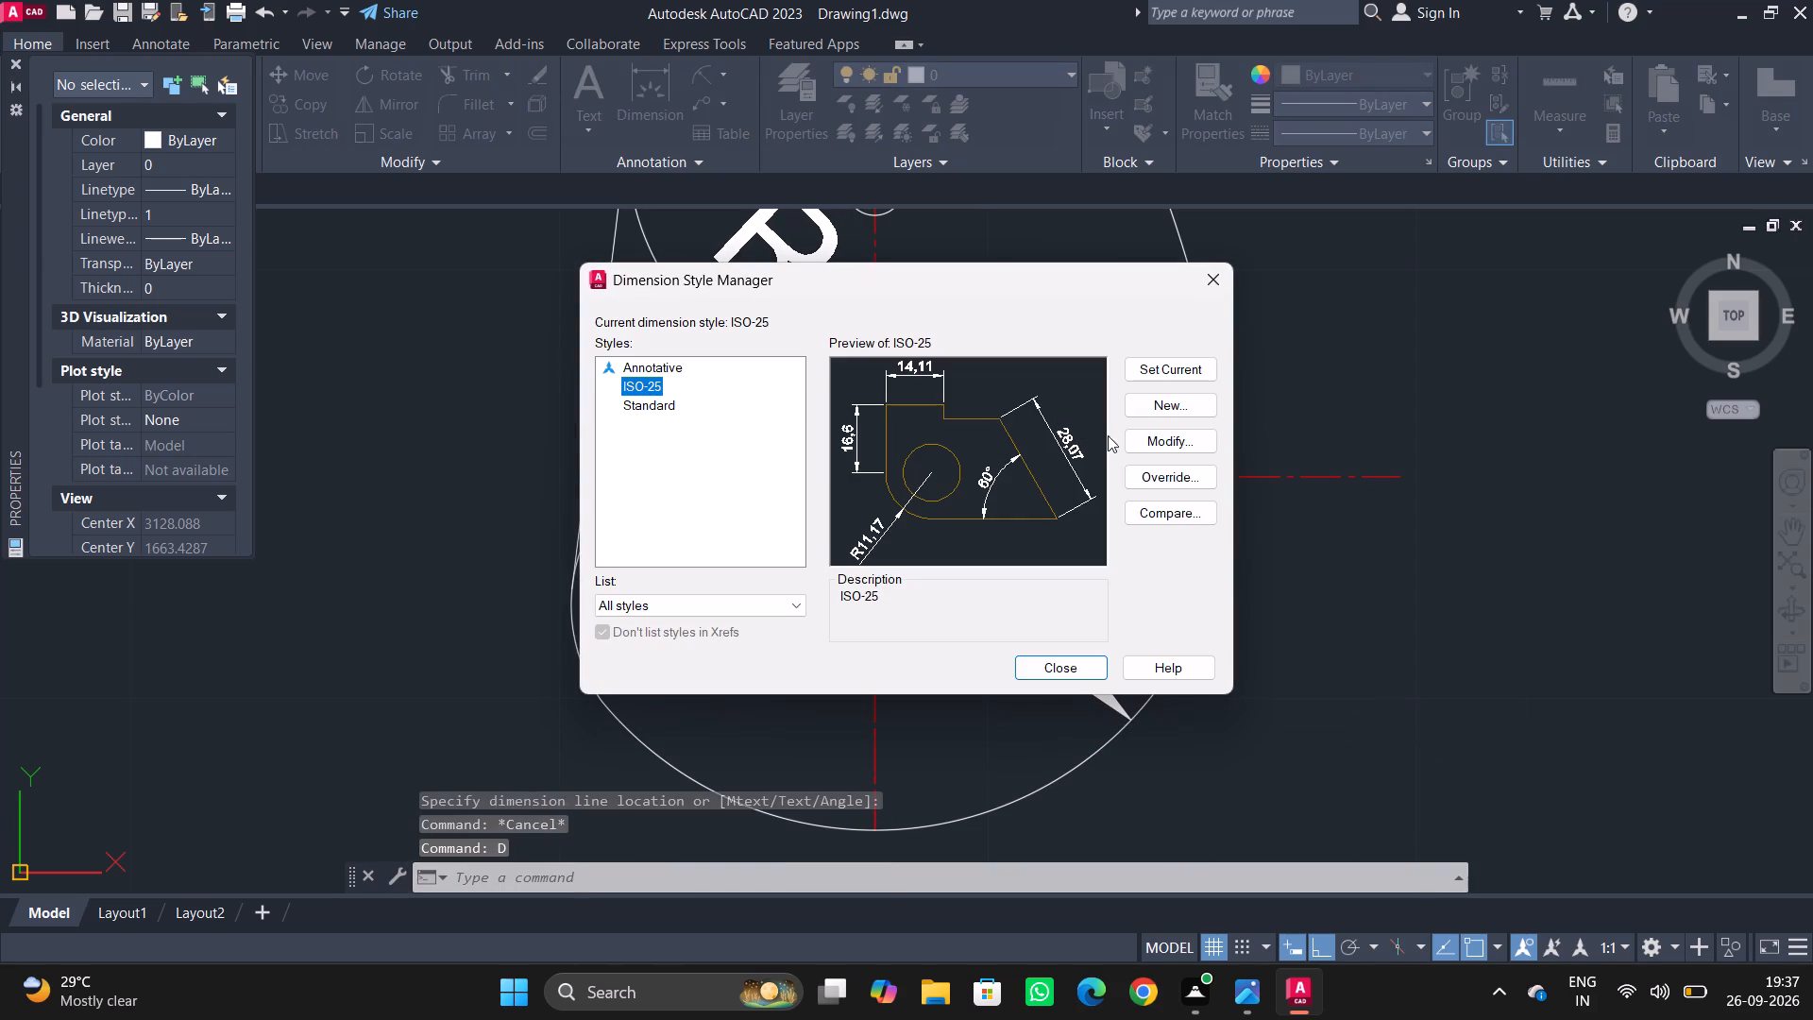
pyautogui.click(1125, 441)
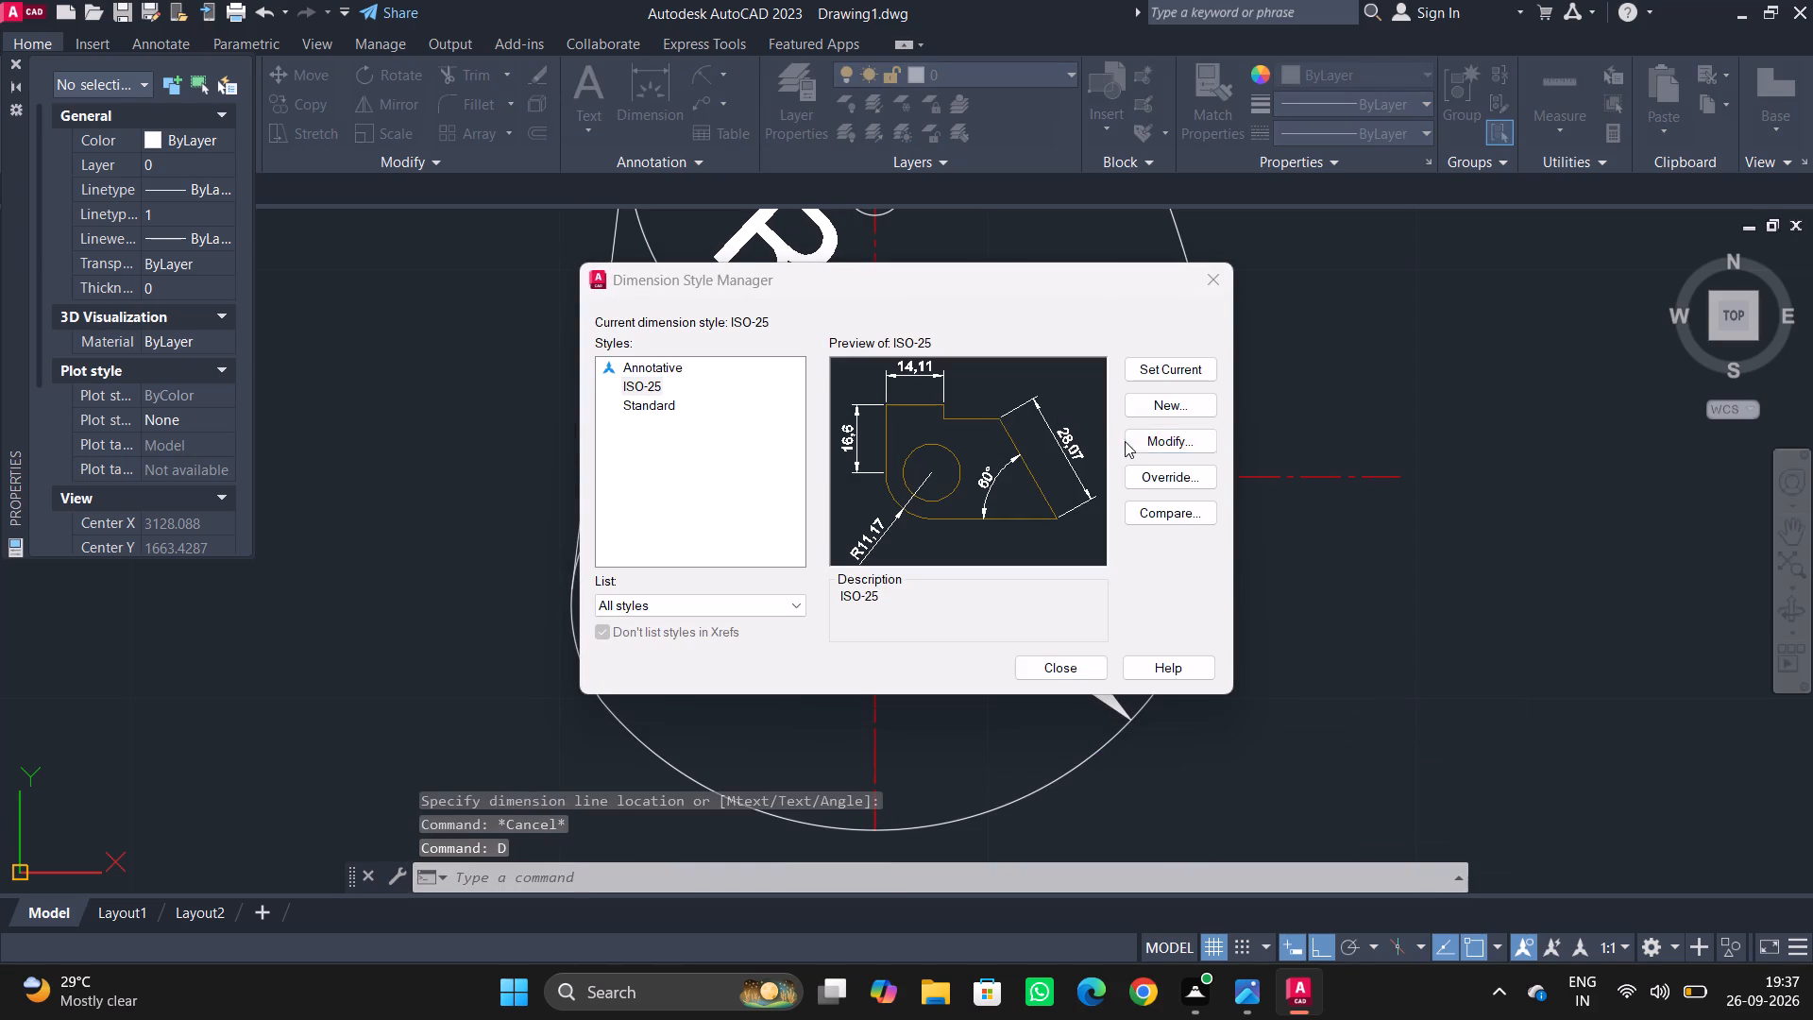
pyautogui.moveTo(863, 413); pyautogui.dragTo(717, 406)
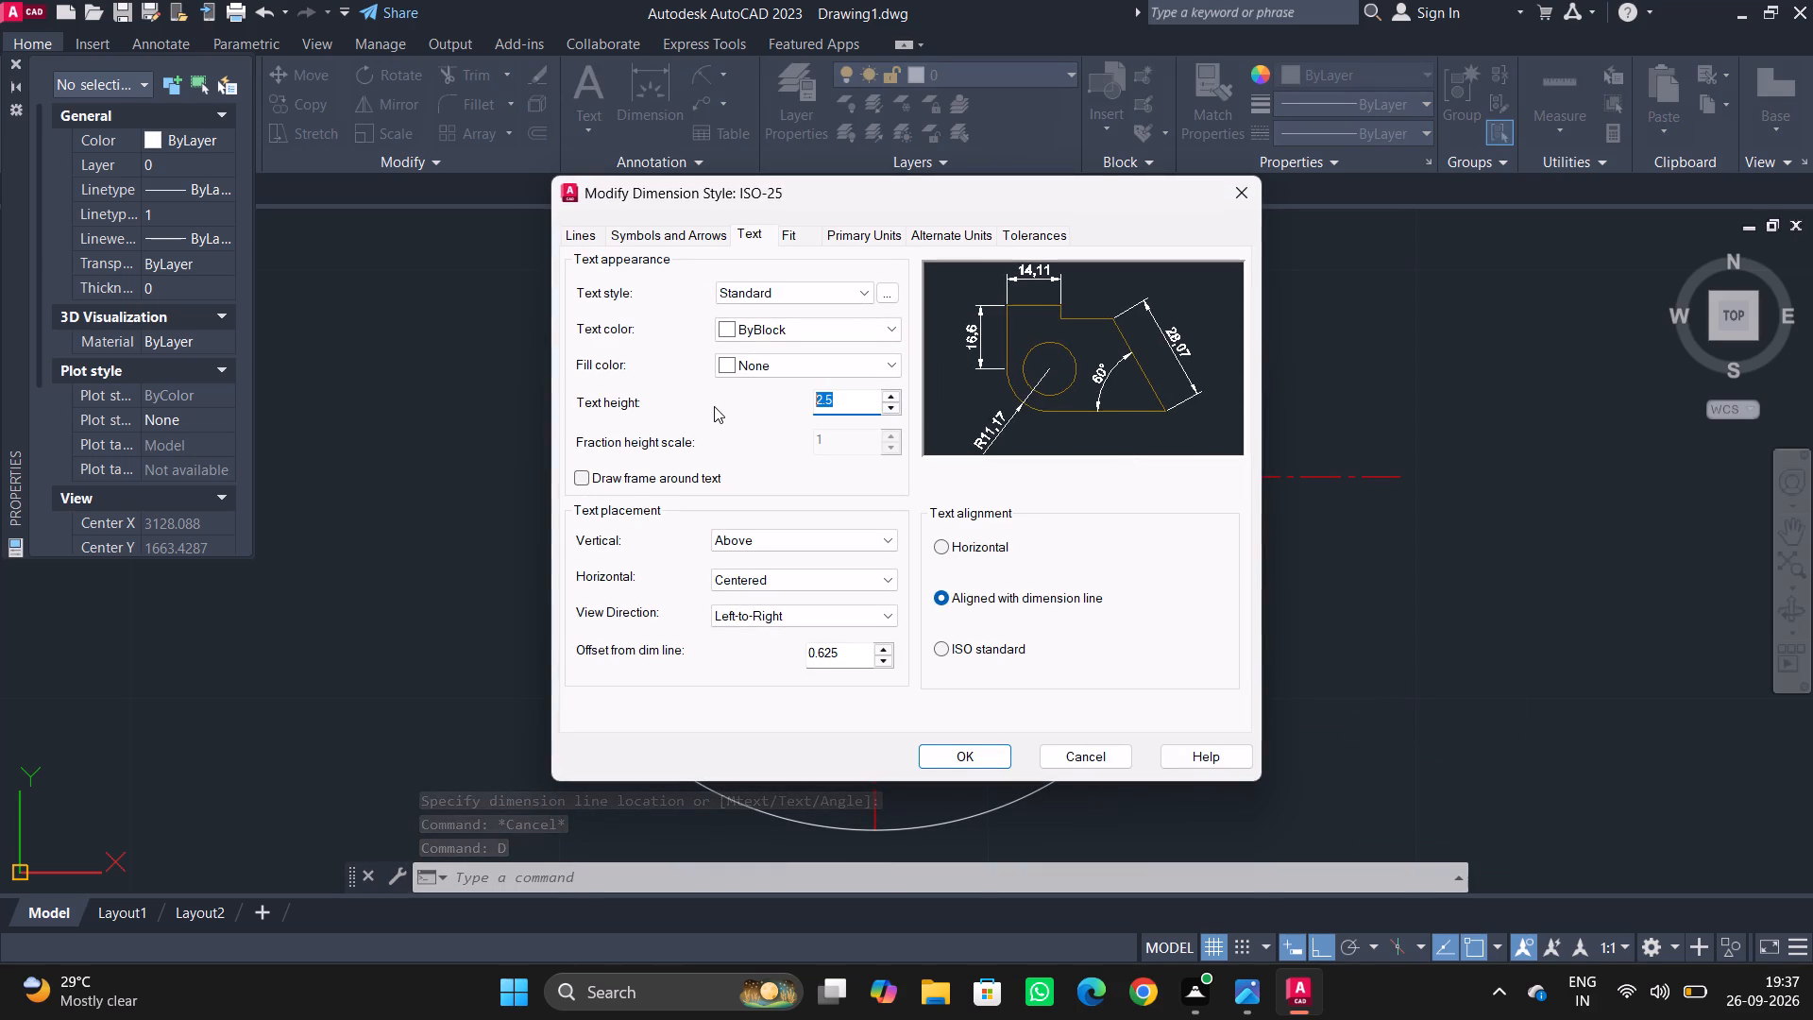
pyautogui.press('1')
pyautogui.click(1159, 561)
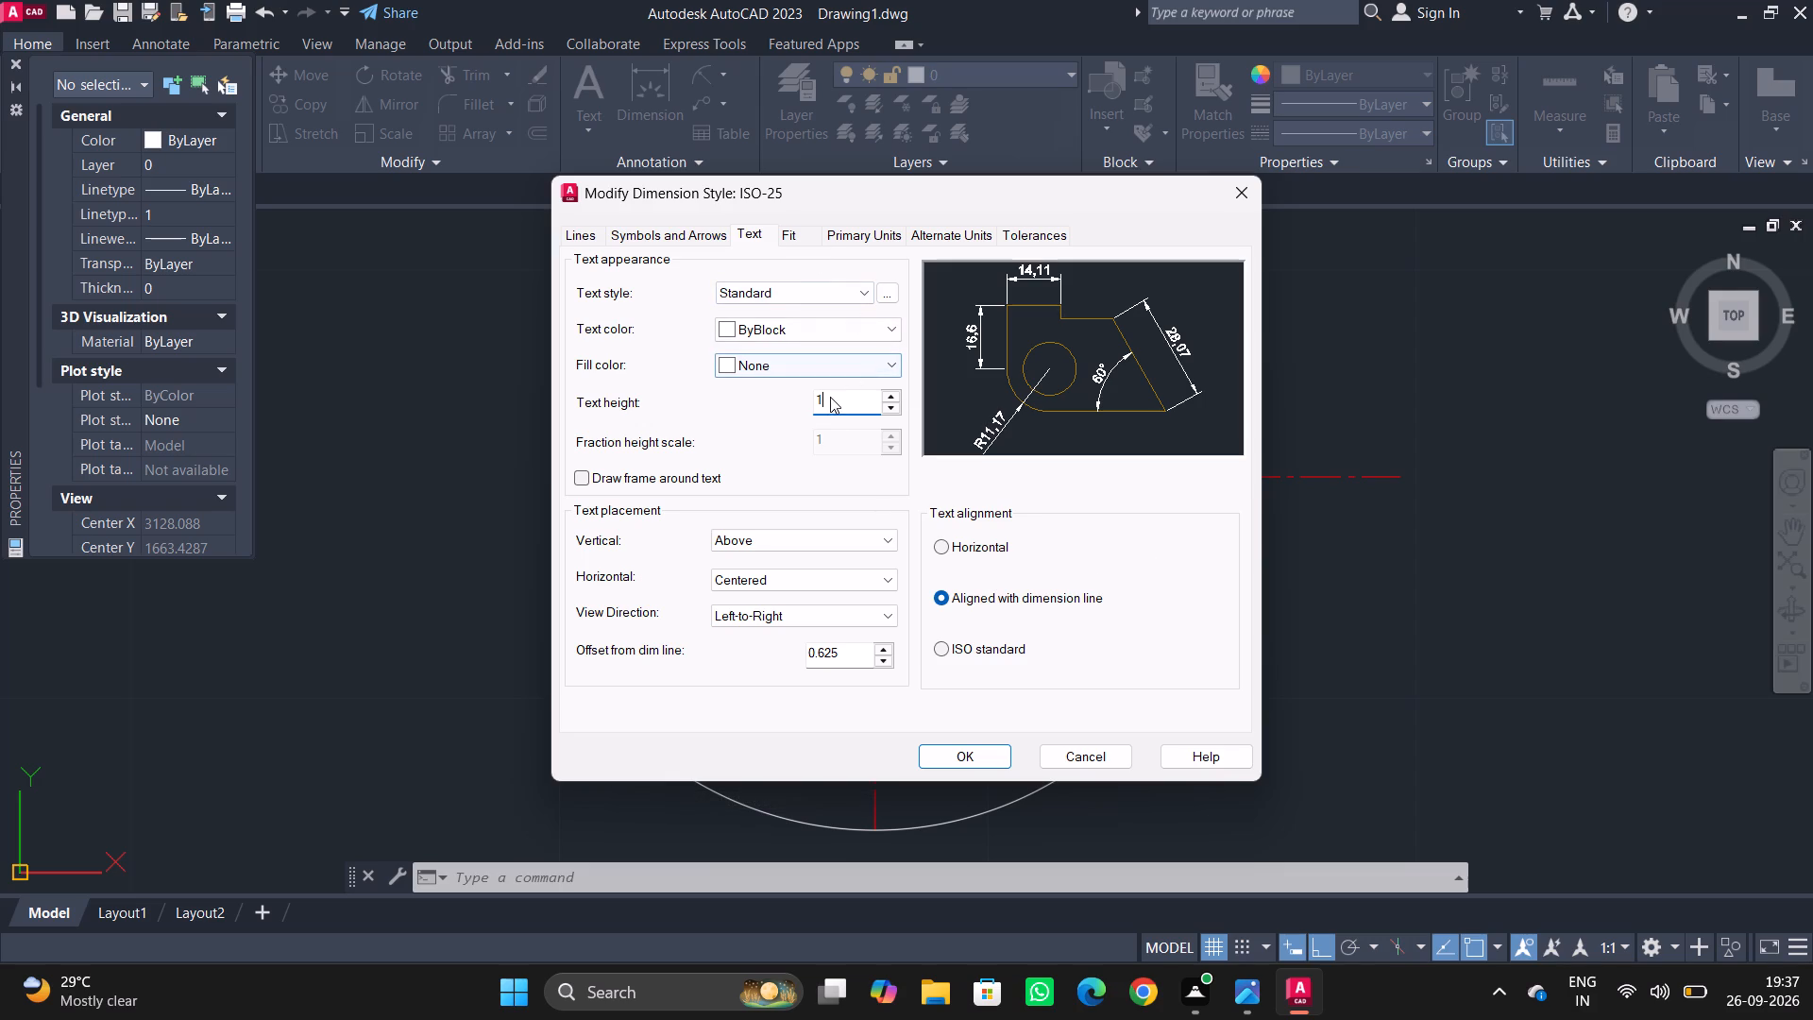
pyautogui.click(753, 230)
pyautogui.doubleClick(829, 226)
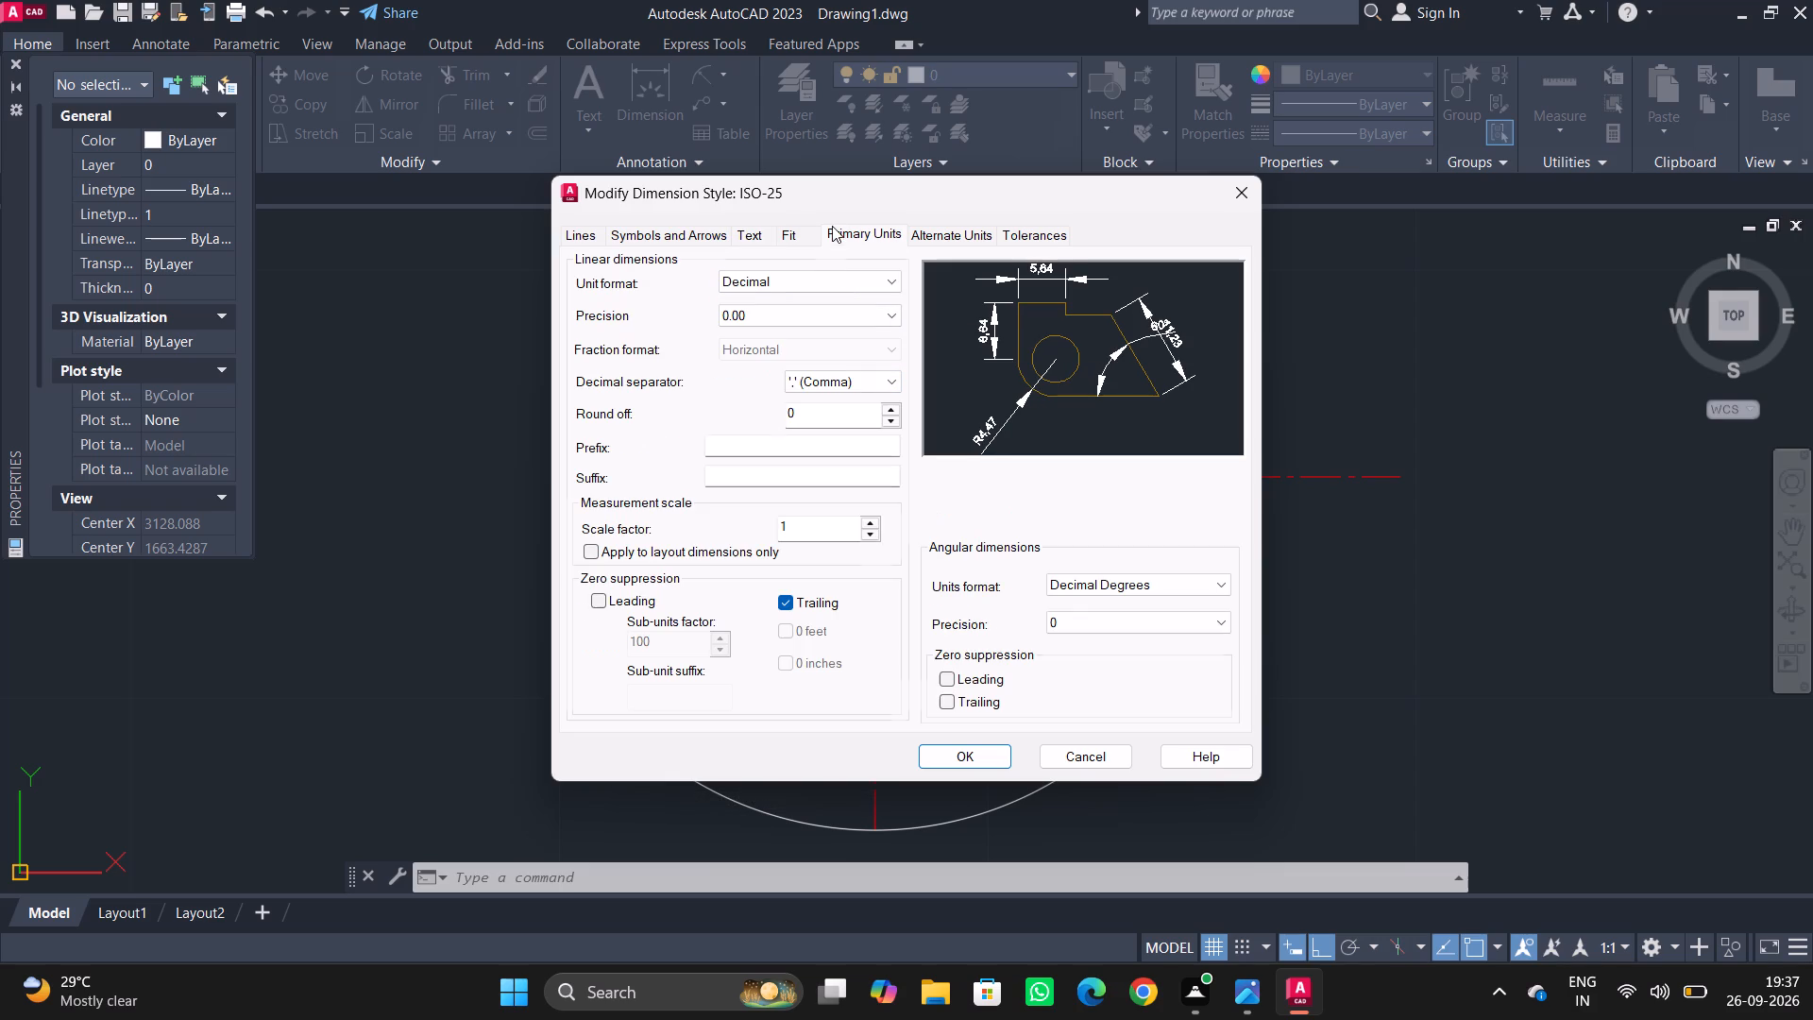
pyautogui.click(842, 374)
pyautogui.click(843, 396)
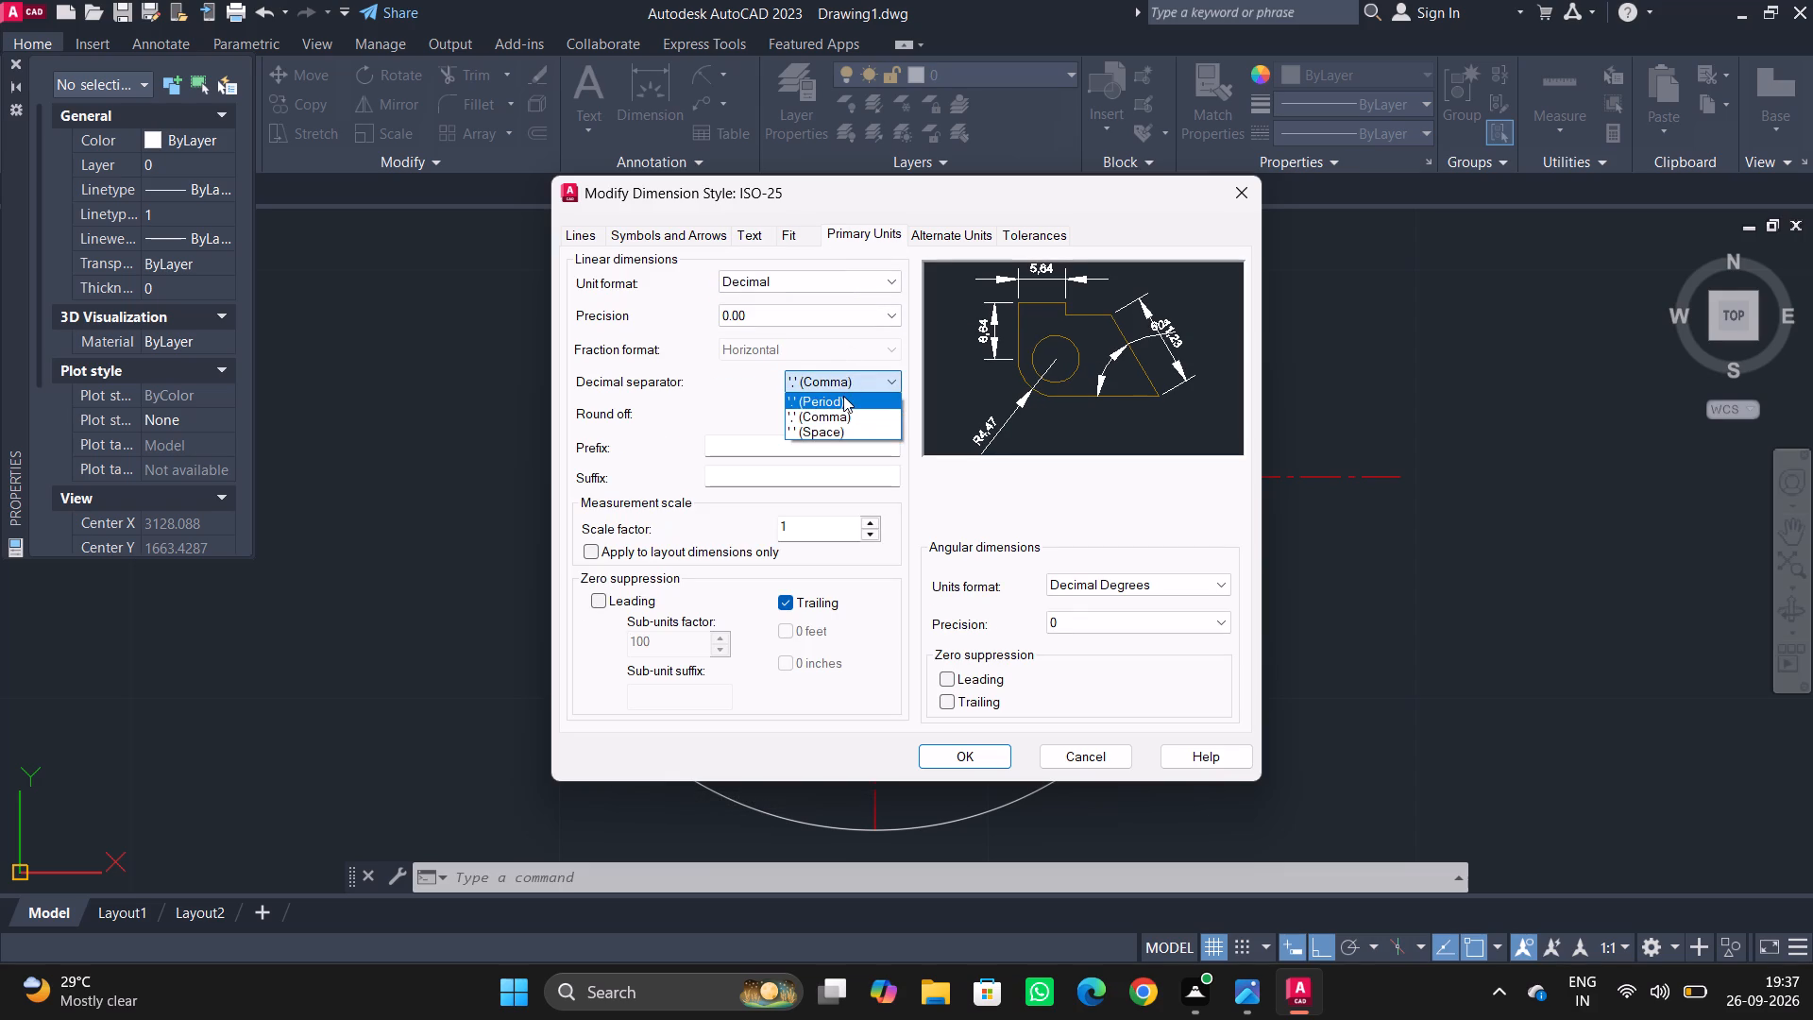
pyautogui.click(970, 749)
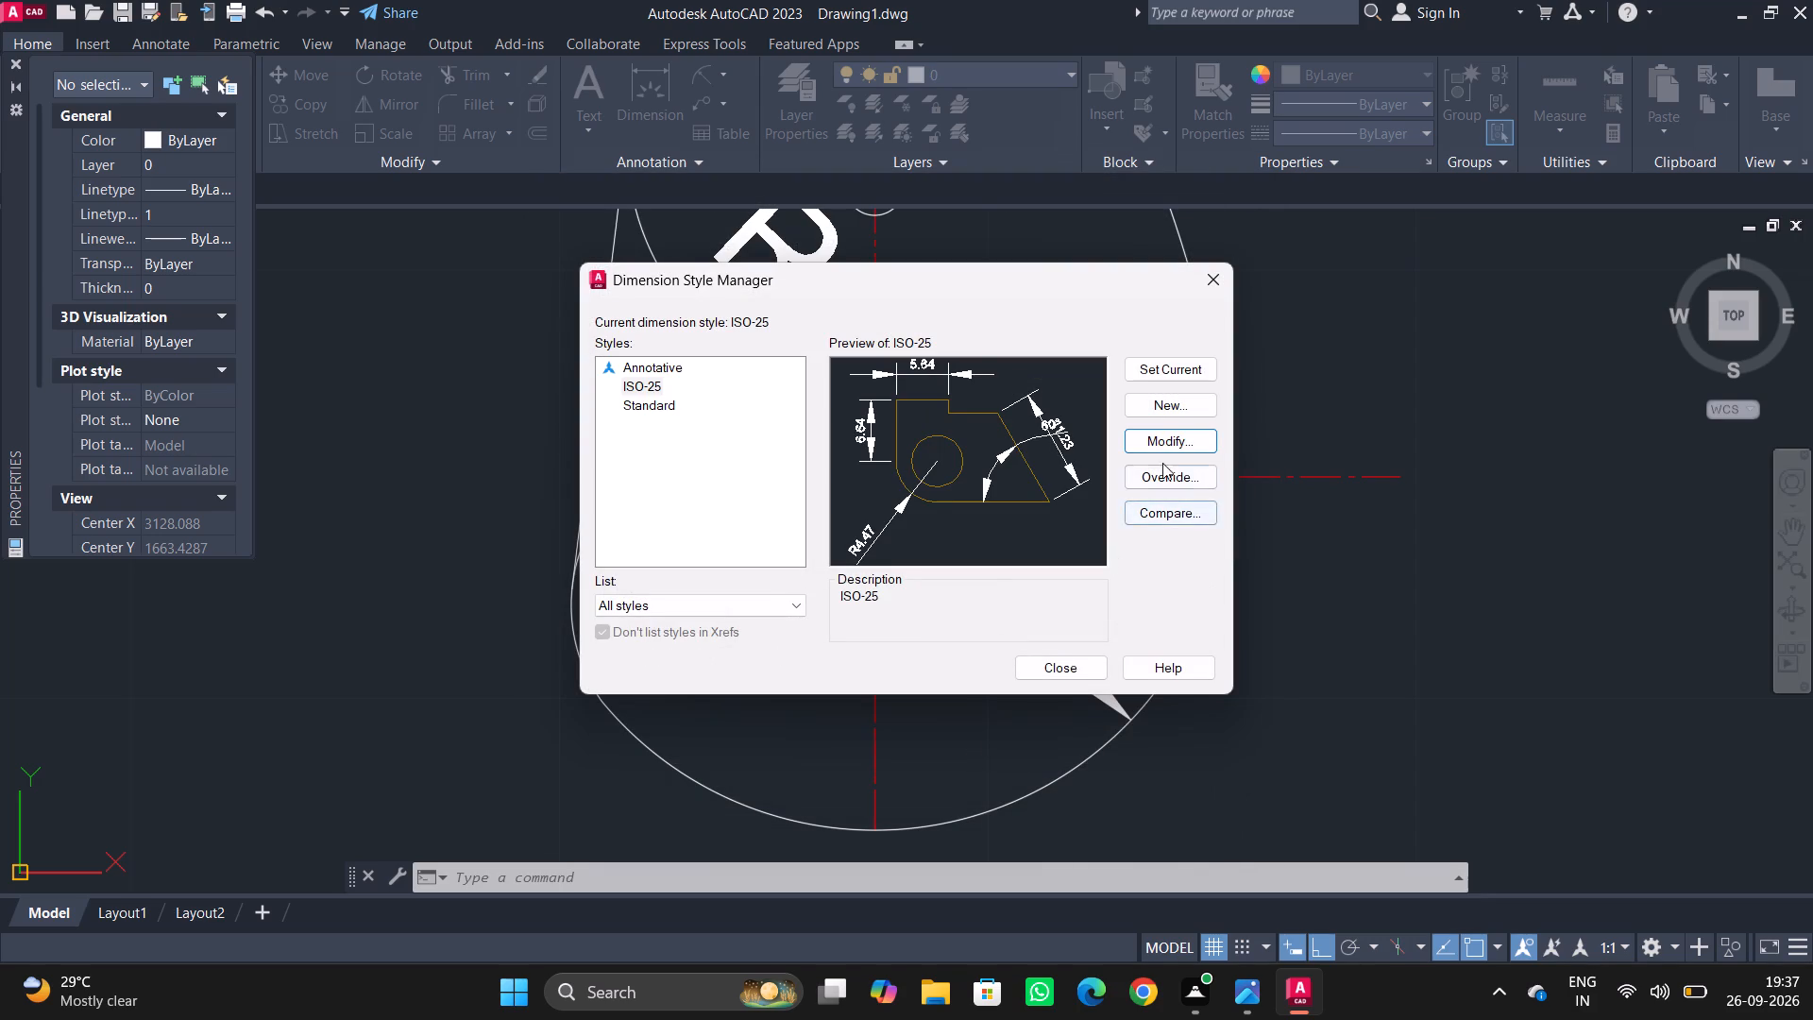
pyautogui.click(1168, 452)
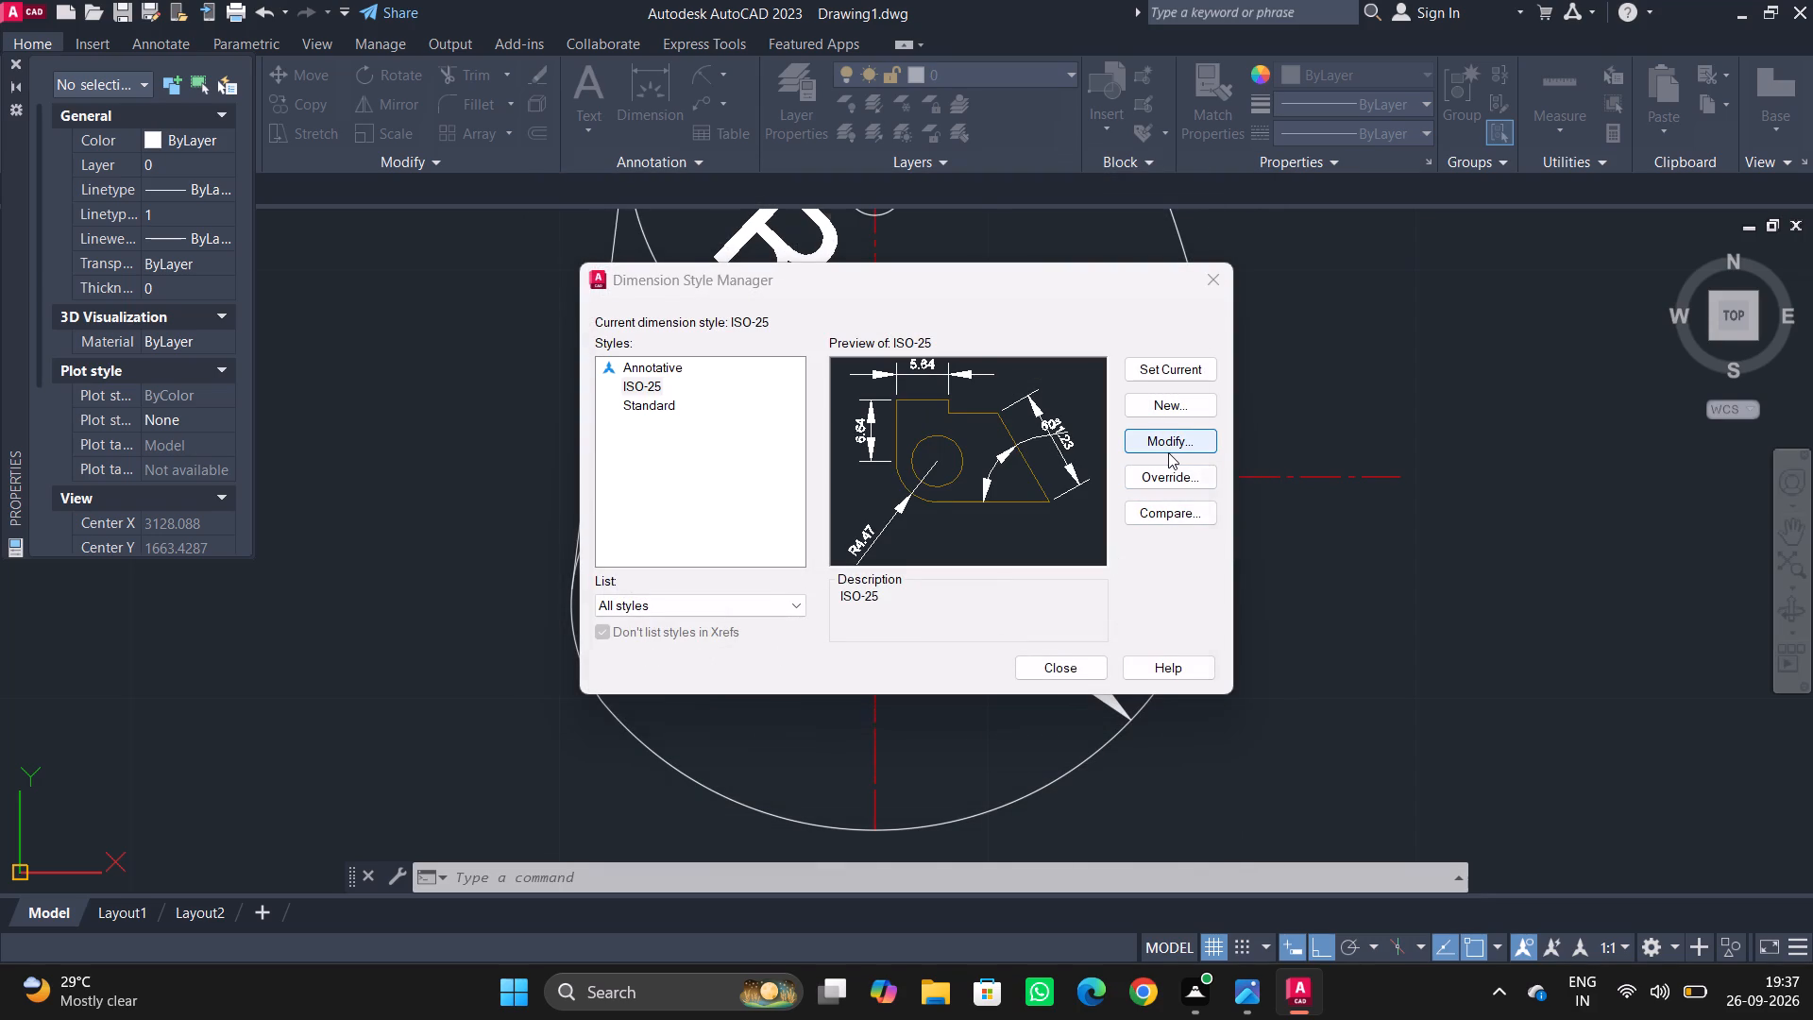
pyautogui.click(854, 235)
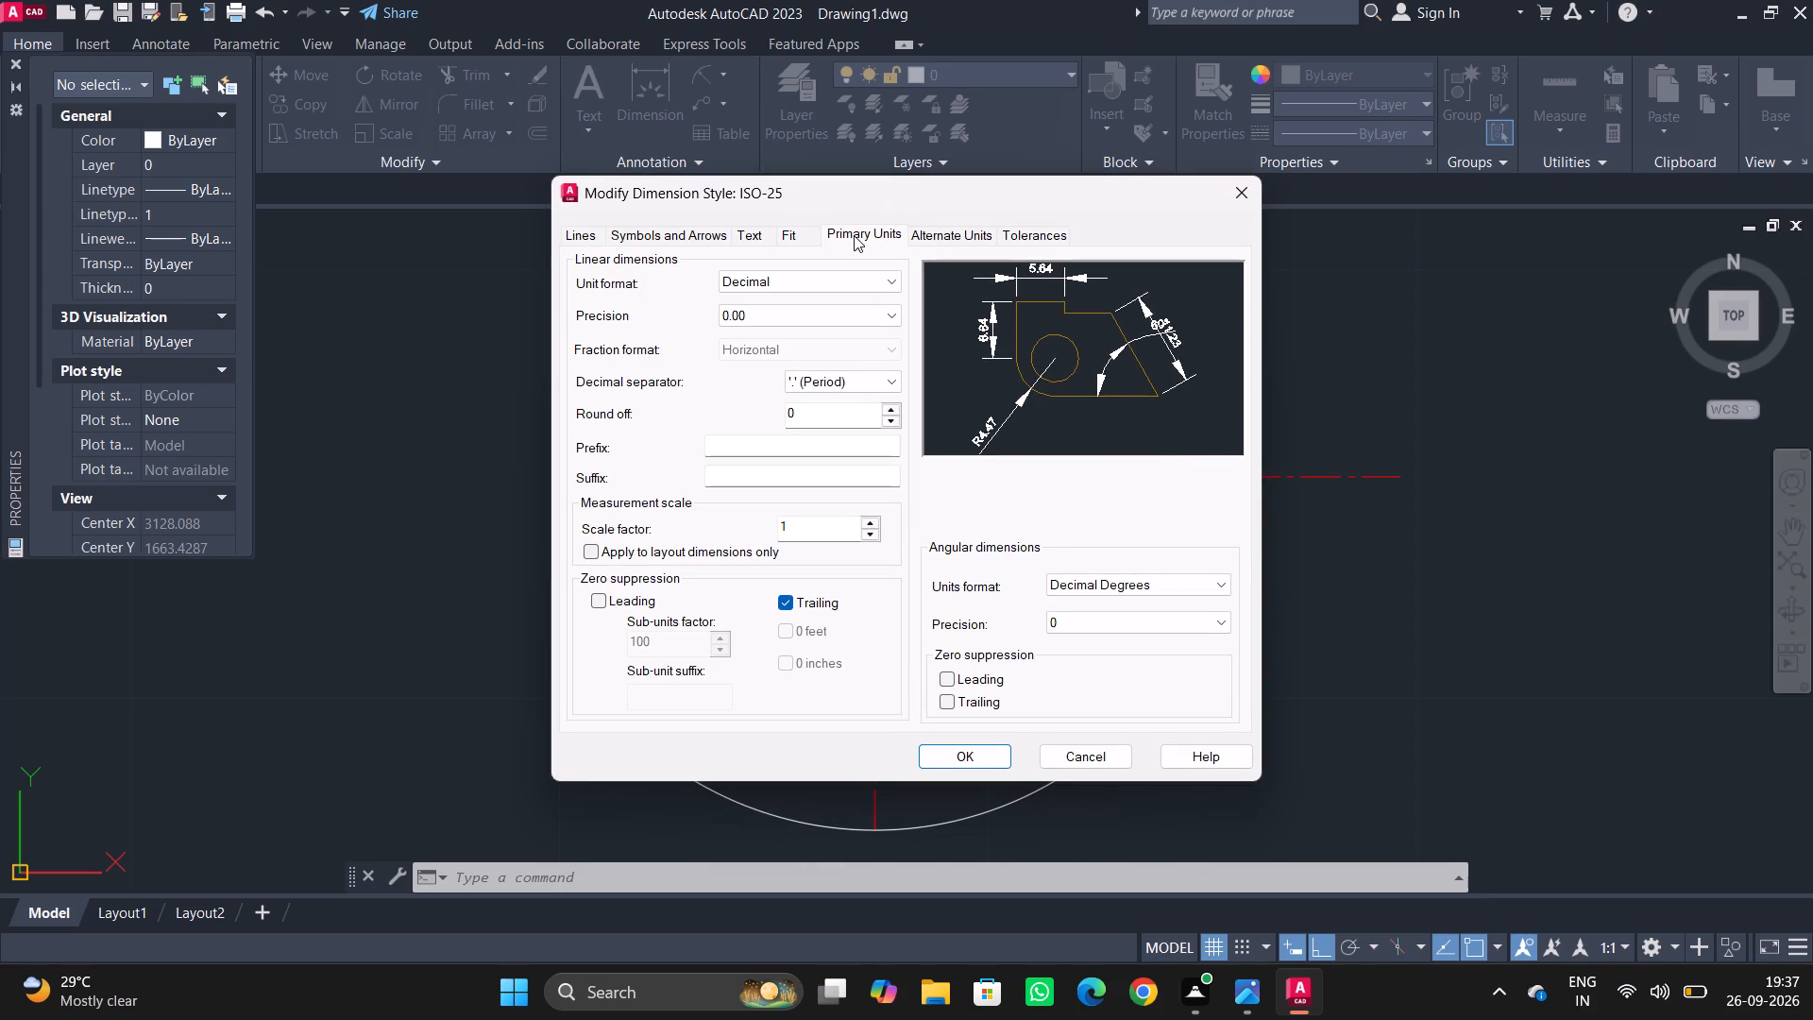
pyautogui.click(968, 747)
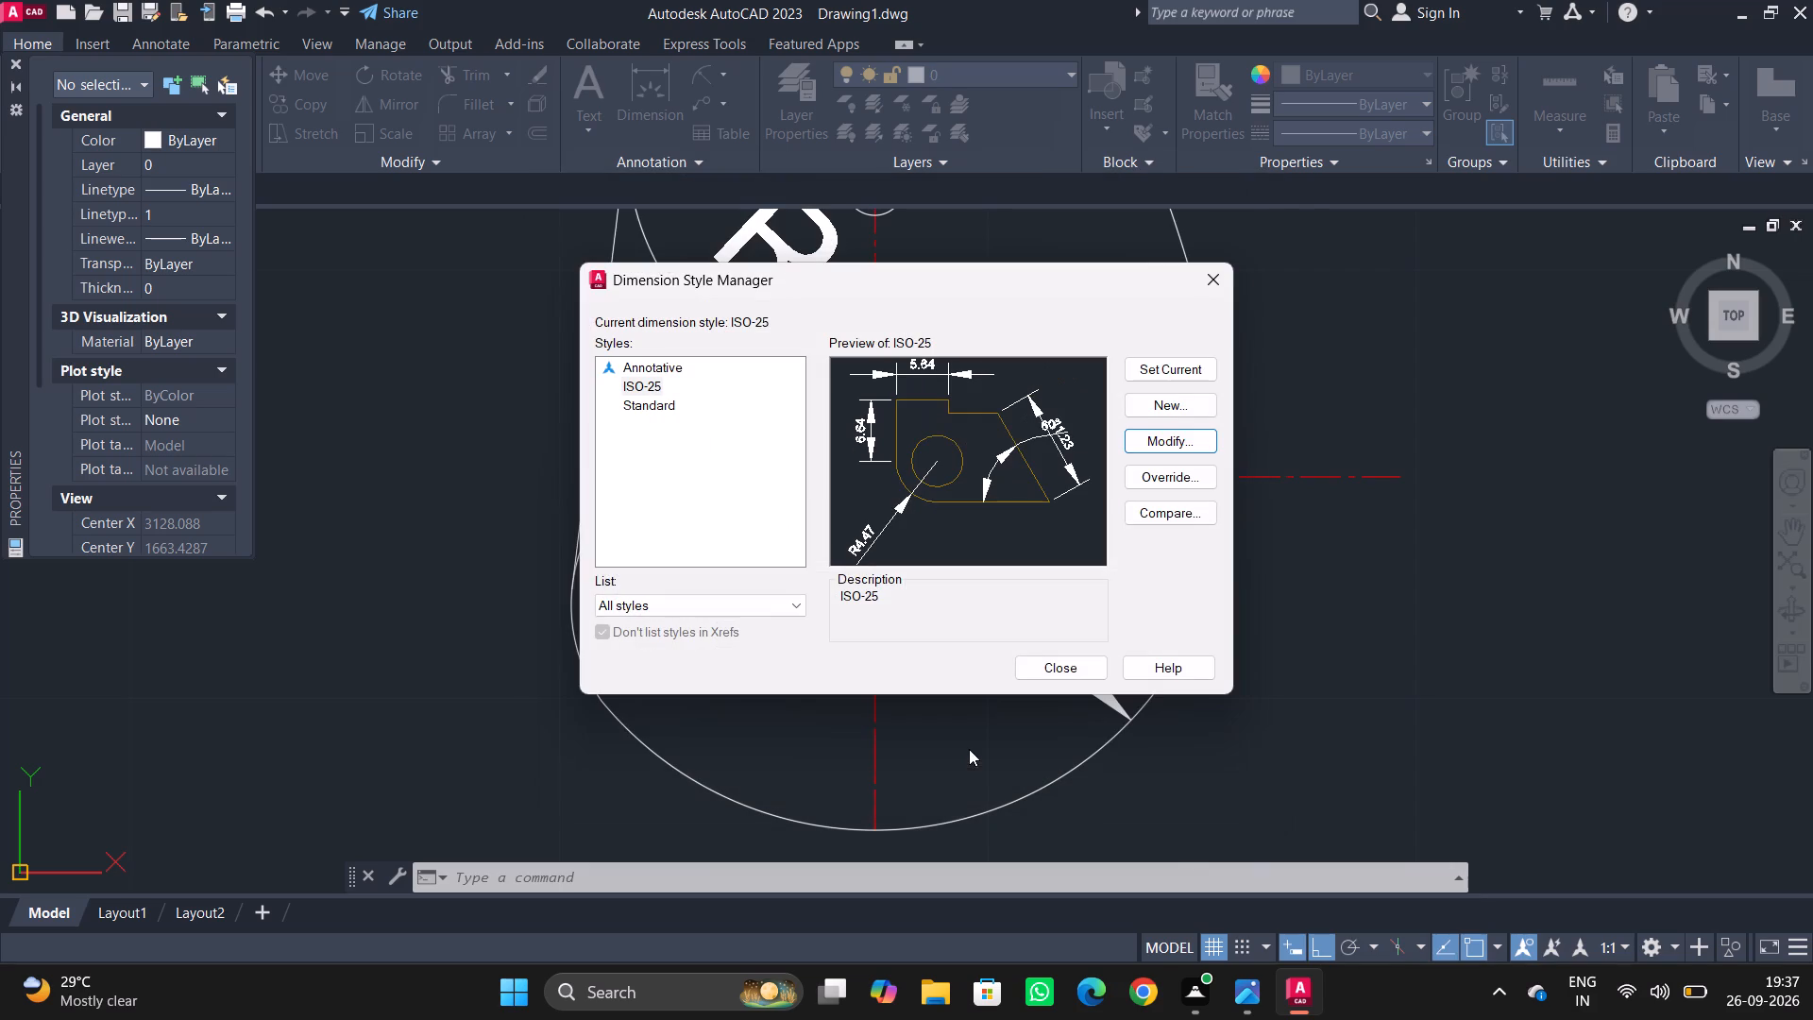
pyautogui.click(1046, 668)
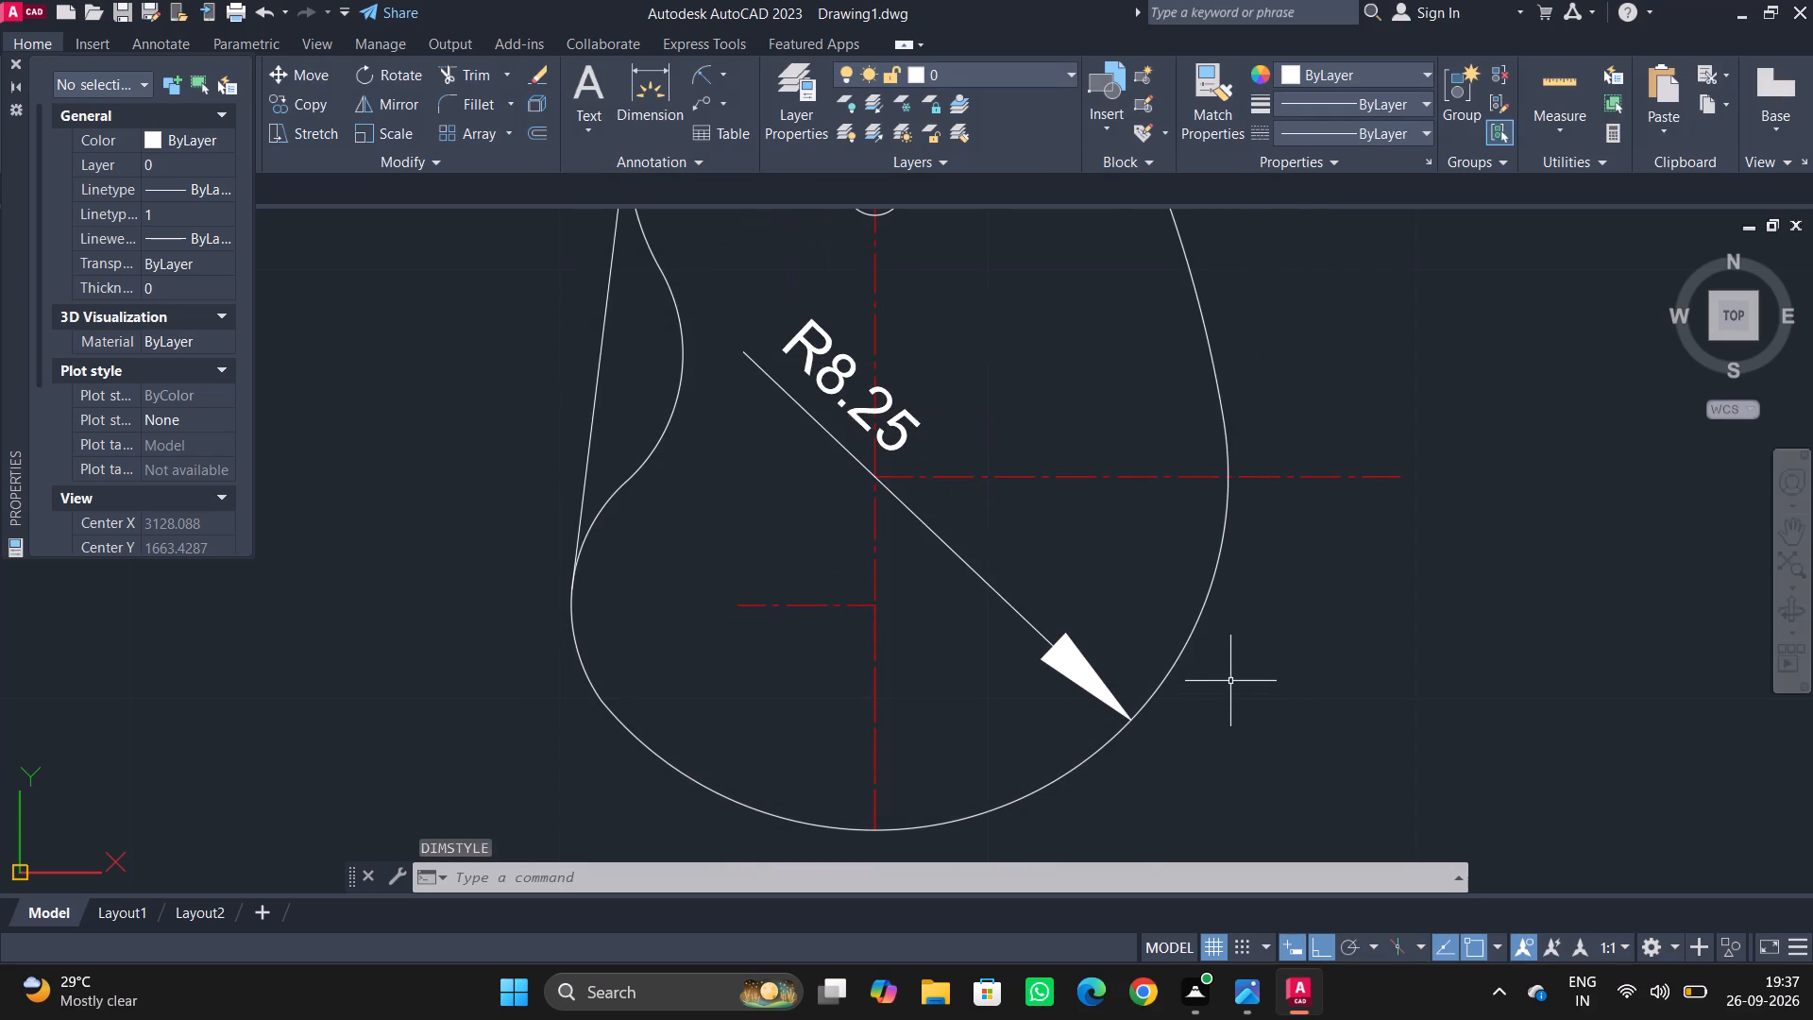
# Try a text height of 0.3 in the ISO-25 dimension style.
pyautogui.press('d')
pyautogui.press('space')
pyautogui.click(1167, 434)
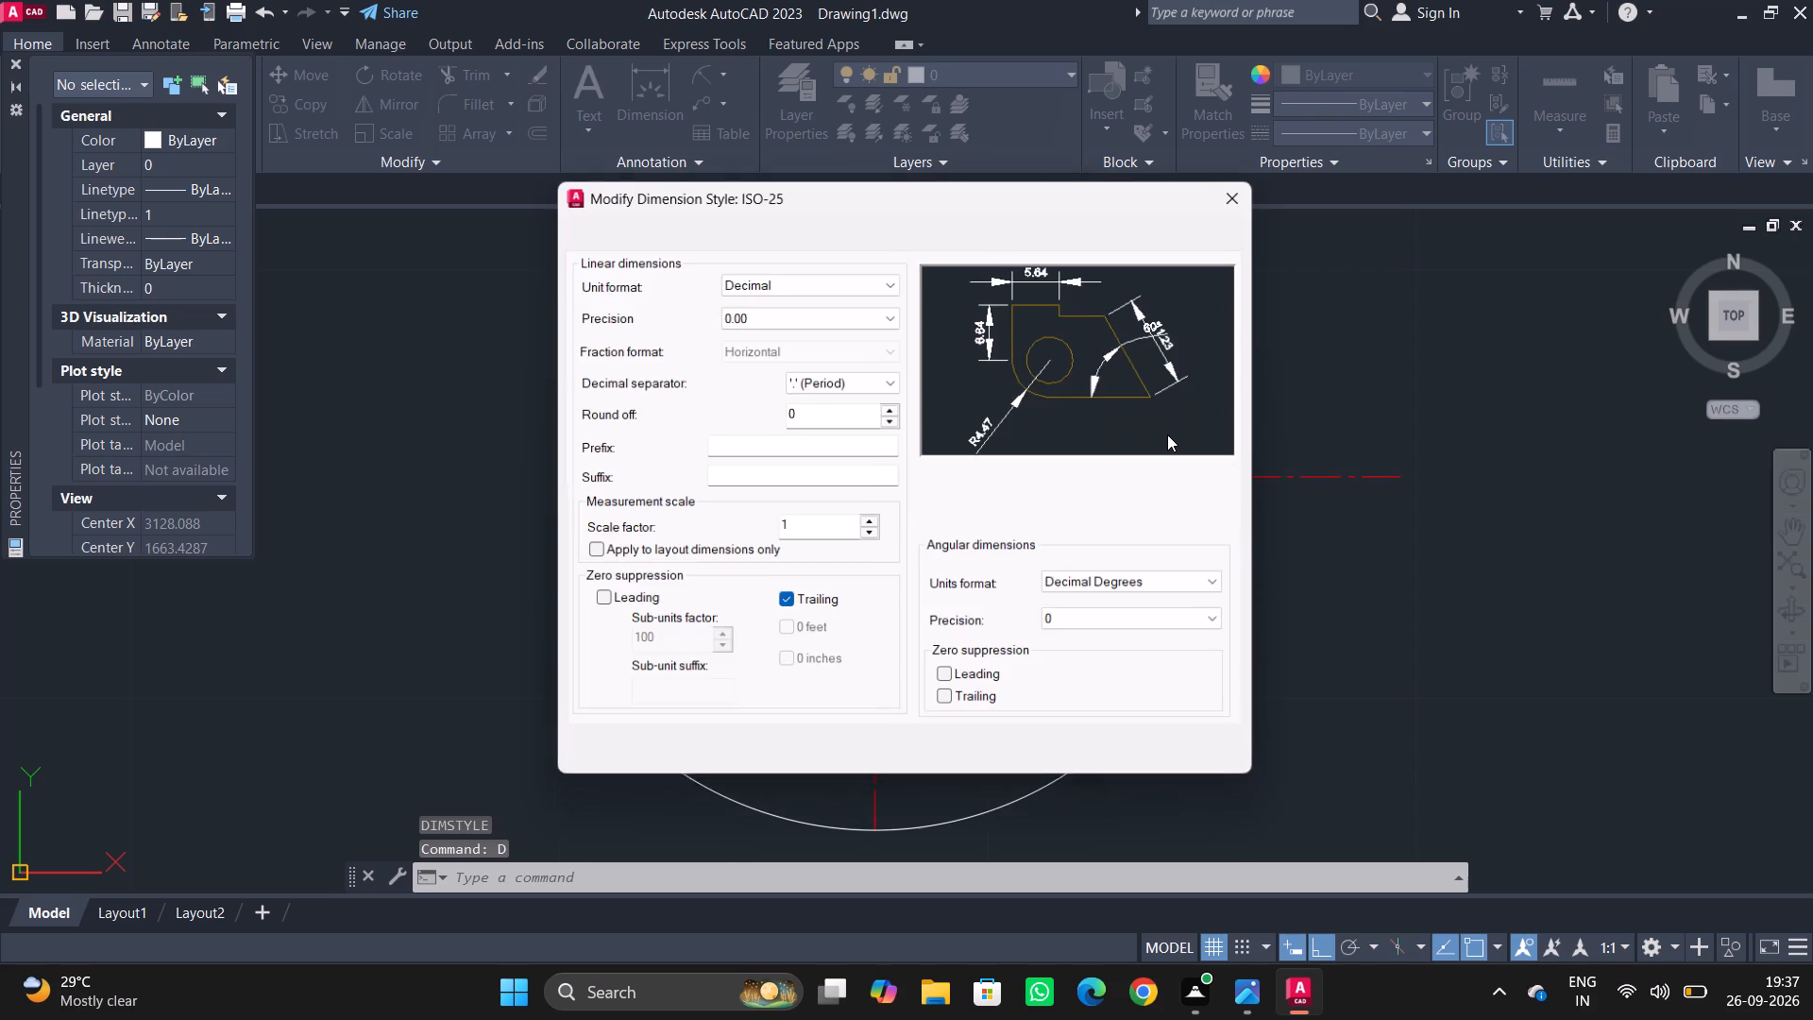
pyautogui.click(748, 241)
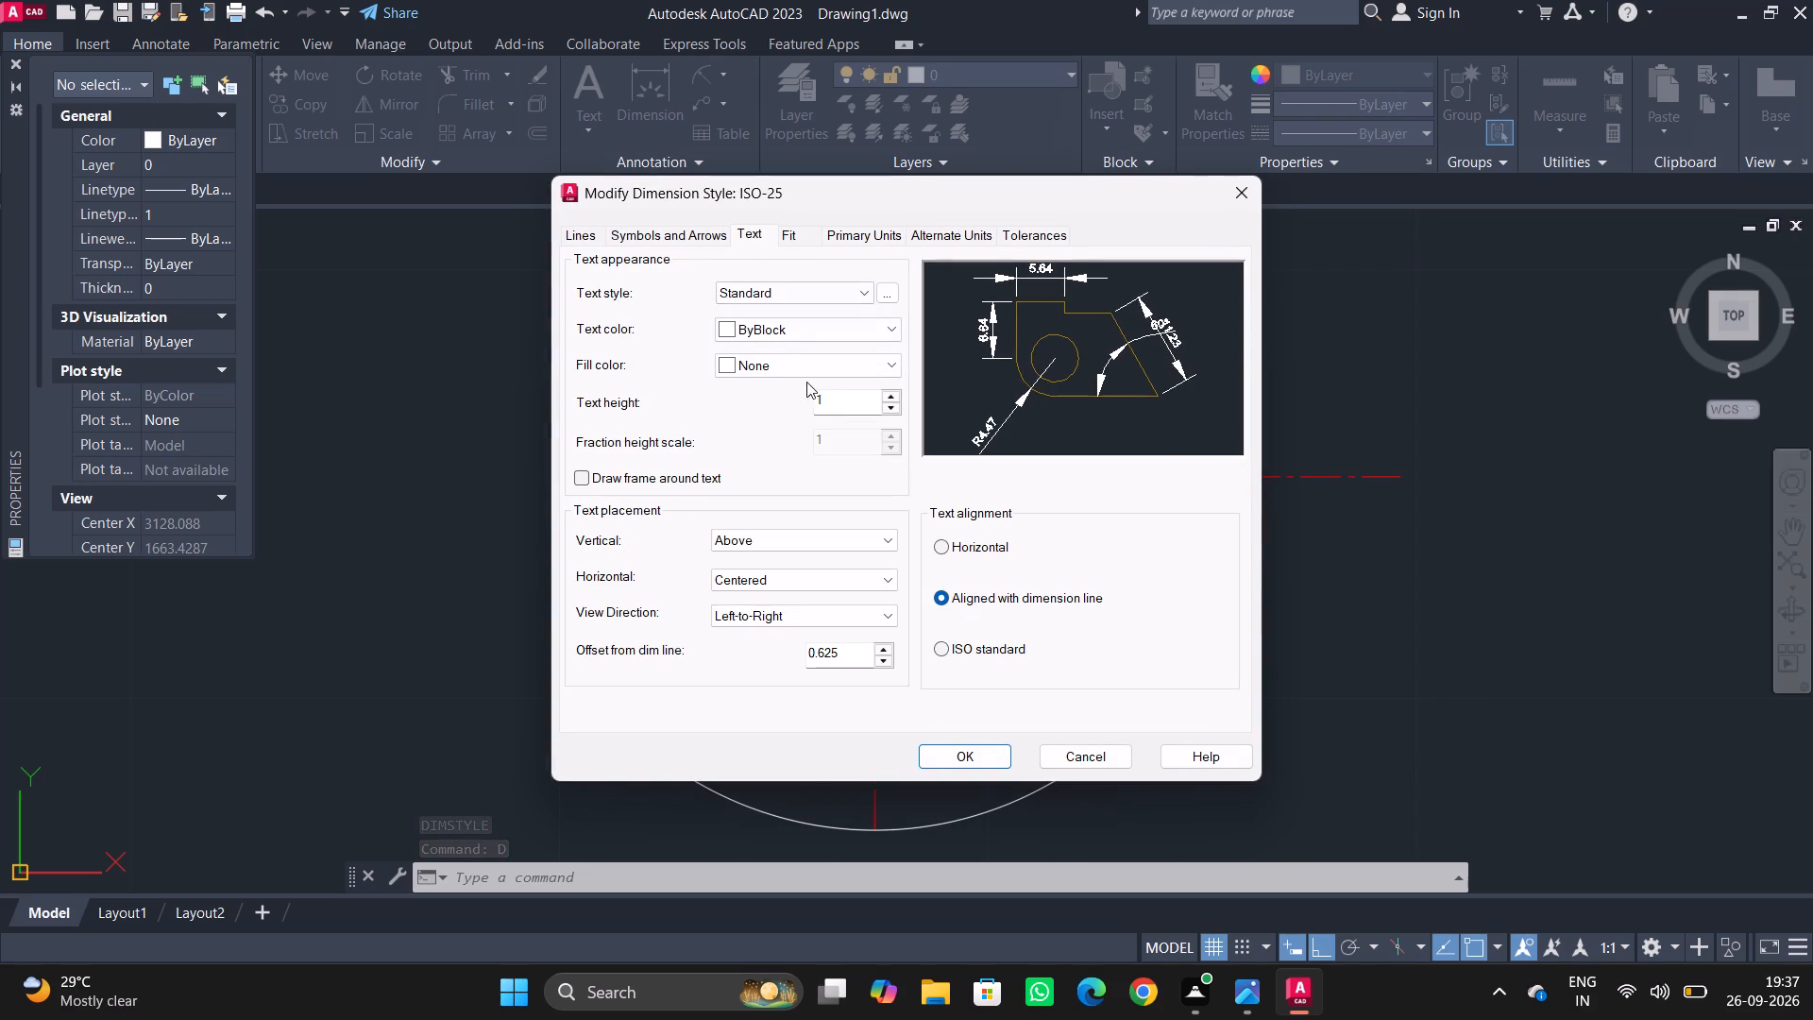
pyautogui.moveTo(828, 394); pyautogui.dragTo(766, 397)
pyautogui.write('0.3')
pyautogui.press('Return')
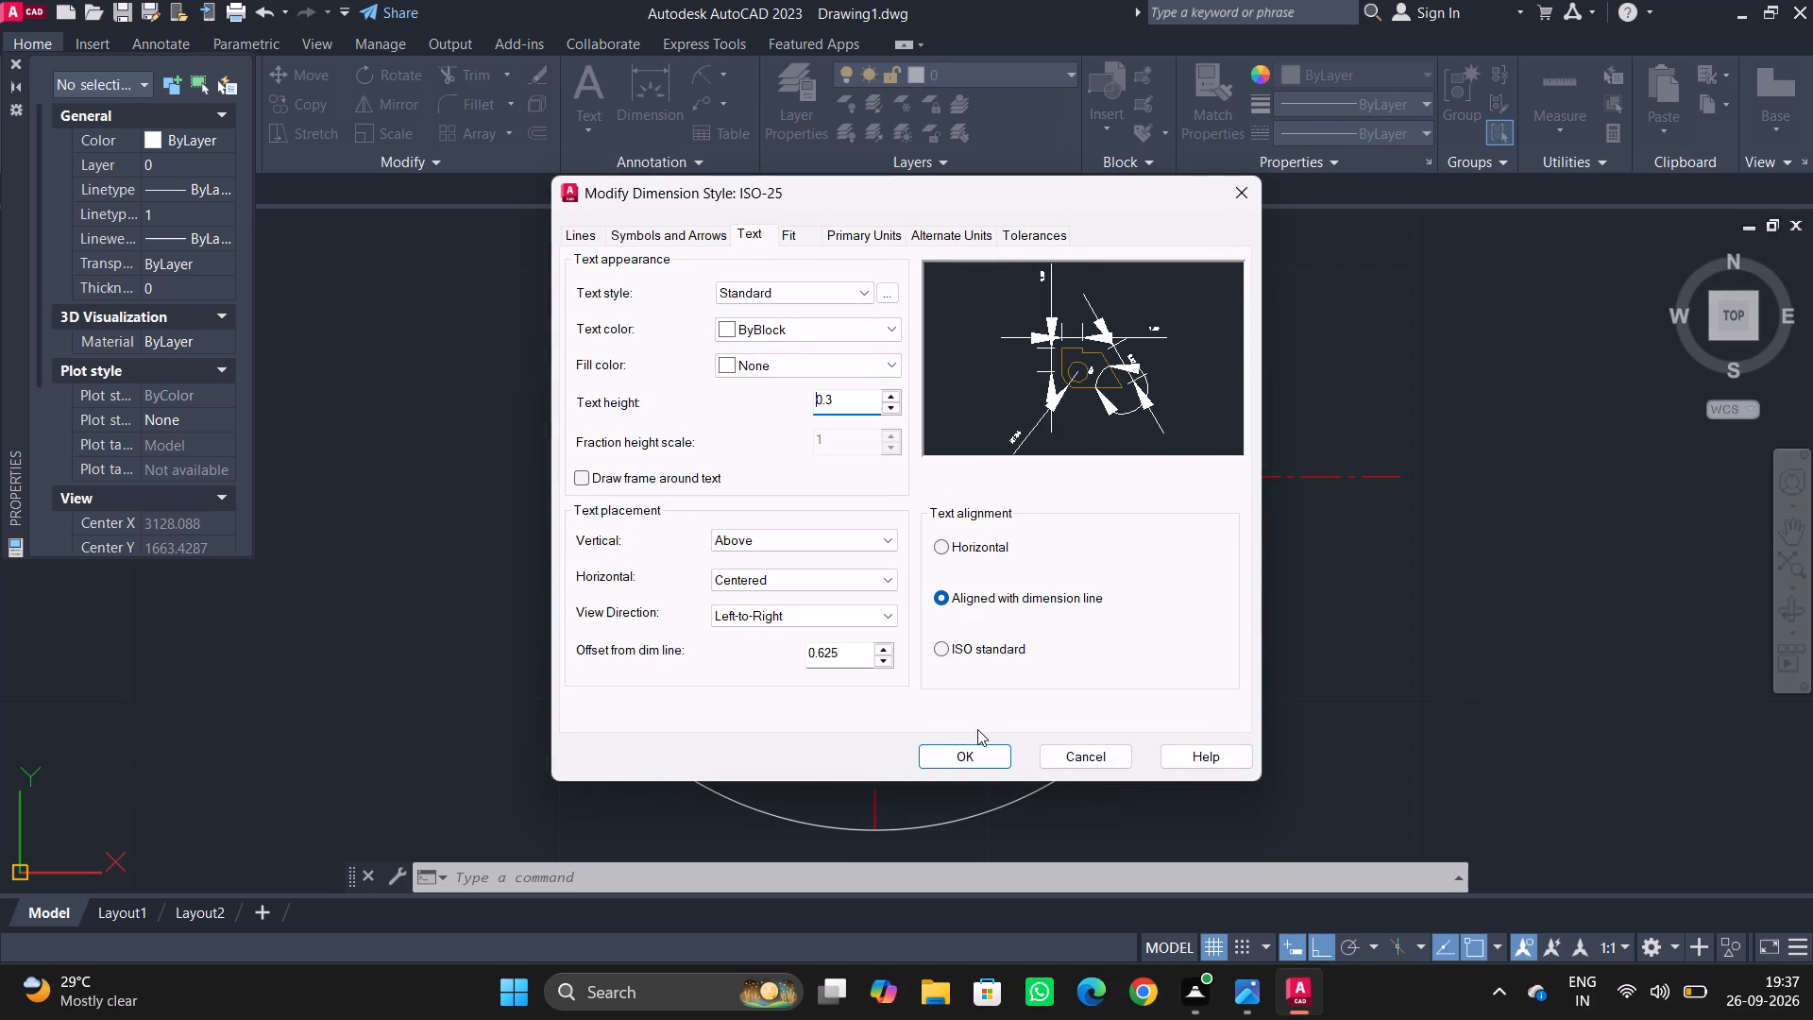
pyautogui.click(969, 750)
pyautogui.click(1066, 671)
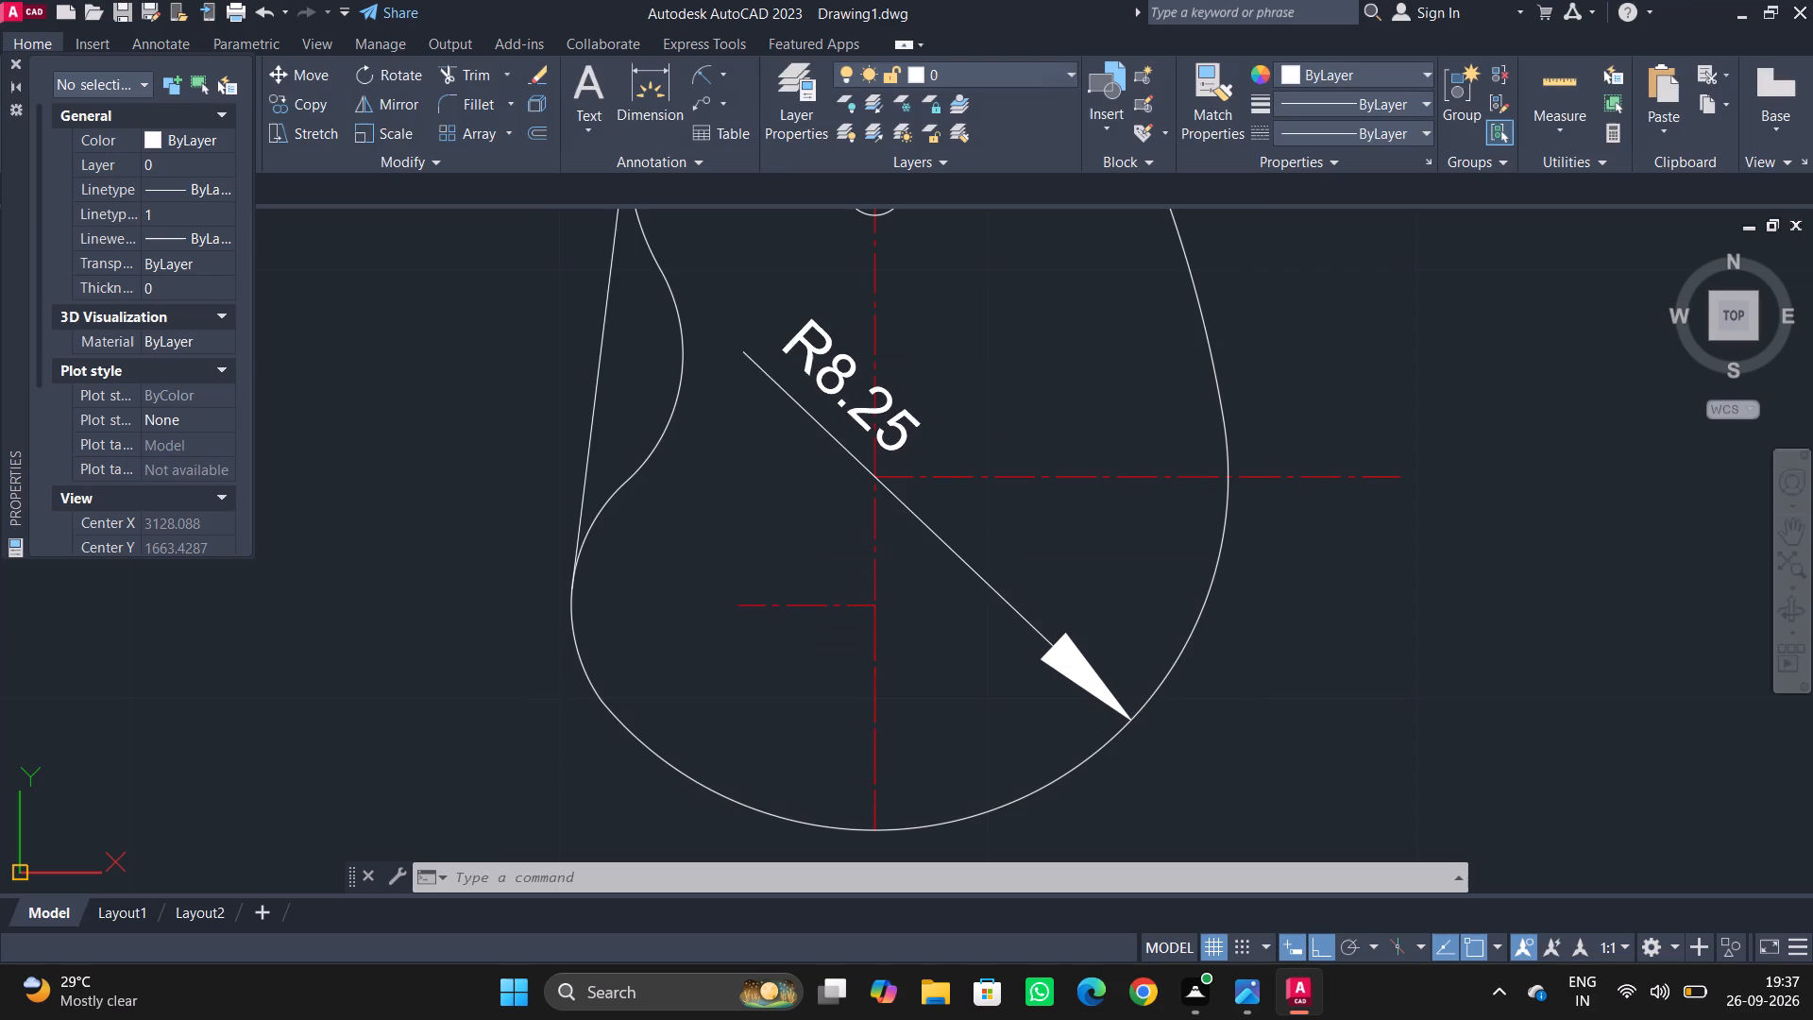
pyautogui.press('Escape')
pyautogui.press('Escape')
# Set the ISO-25 dimension style's text height to 0.45 and its arrow size to 0.5.
pyautogui.write('D')
pyautogui.press('space')
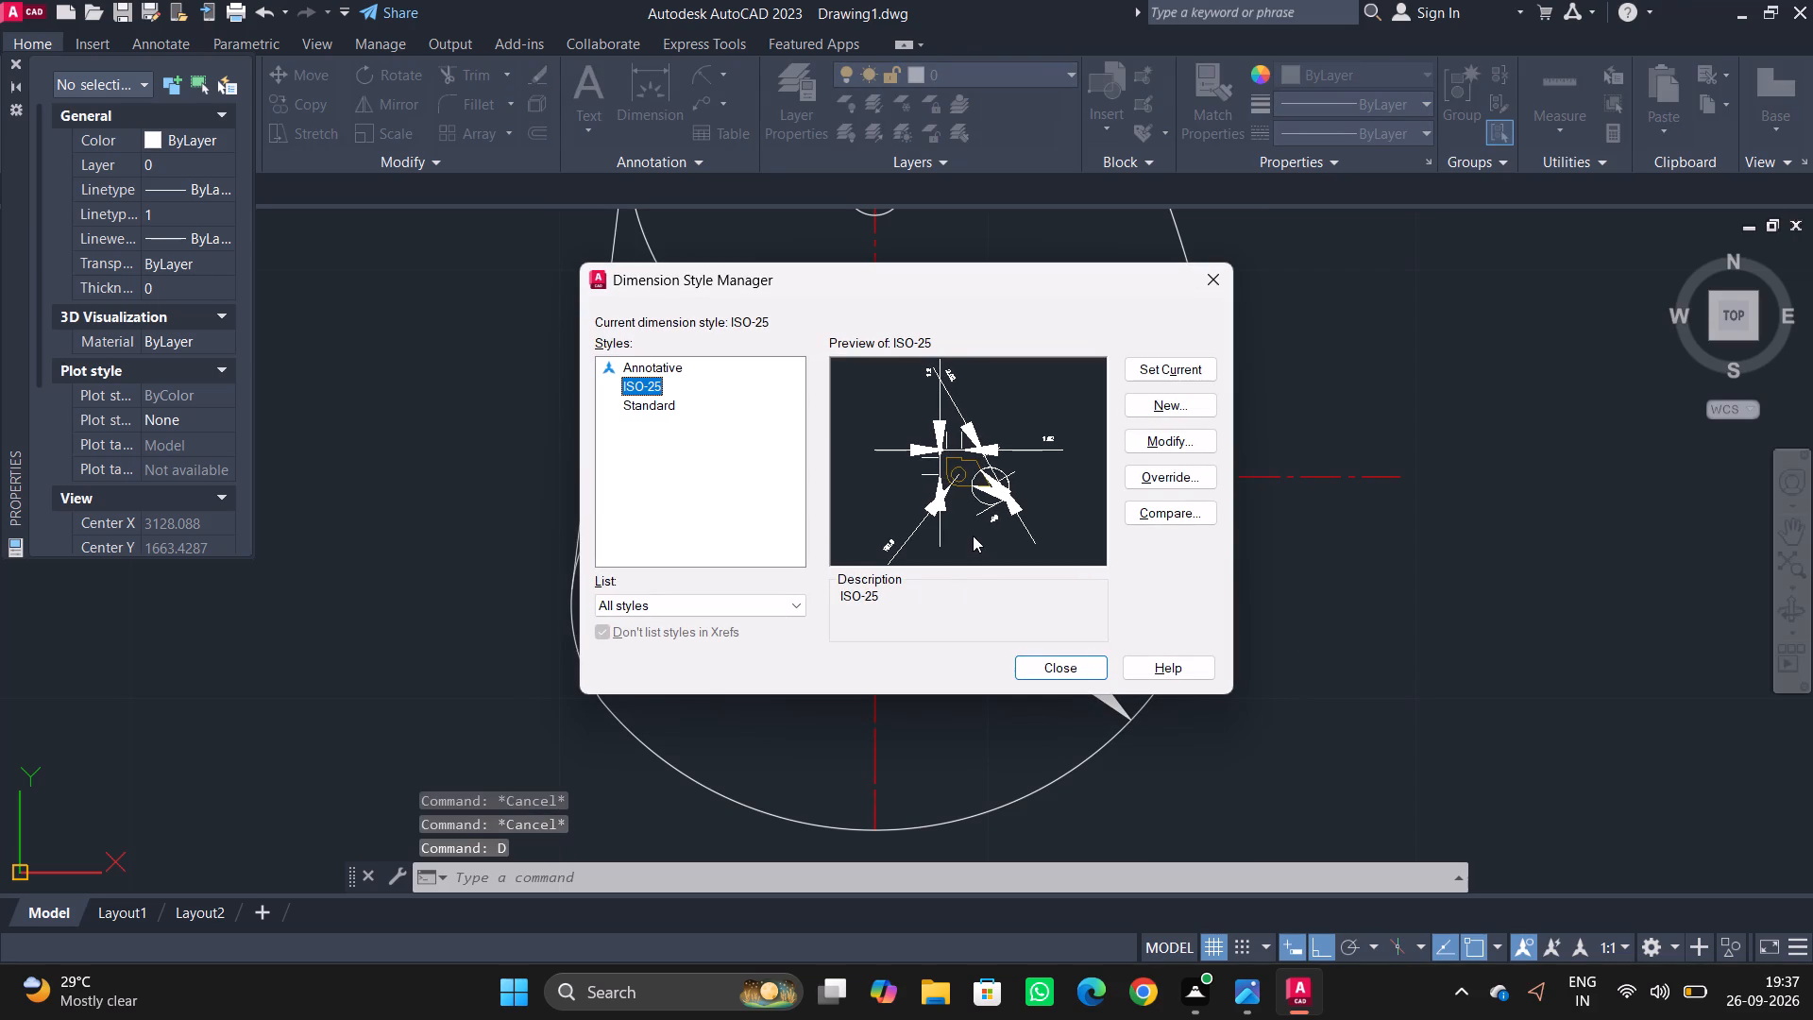
pyautogui.click(1162, 454)
pyautogui.click(1178, 433)
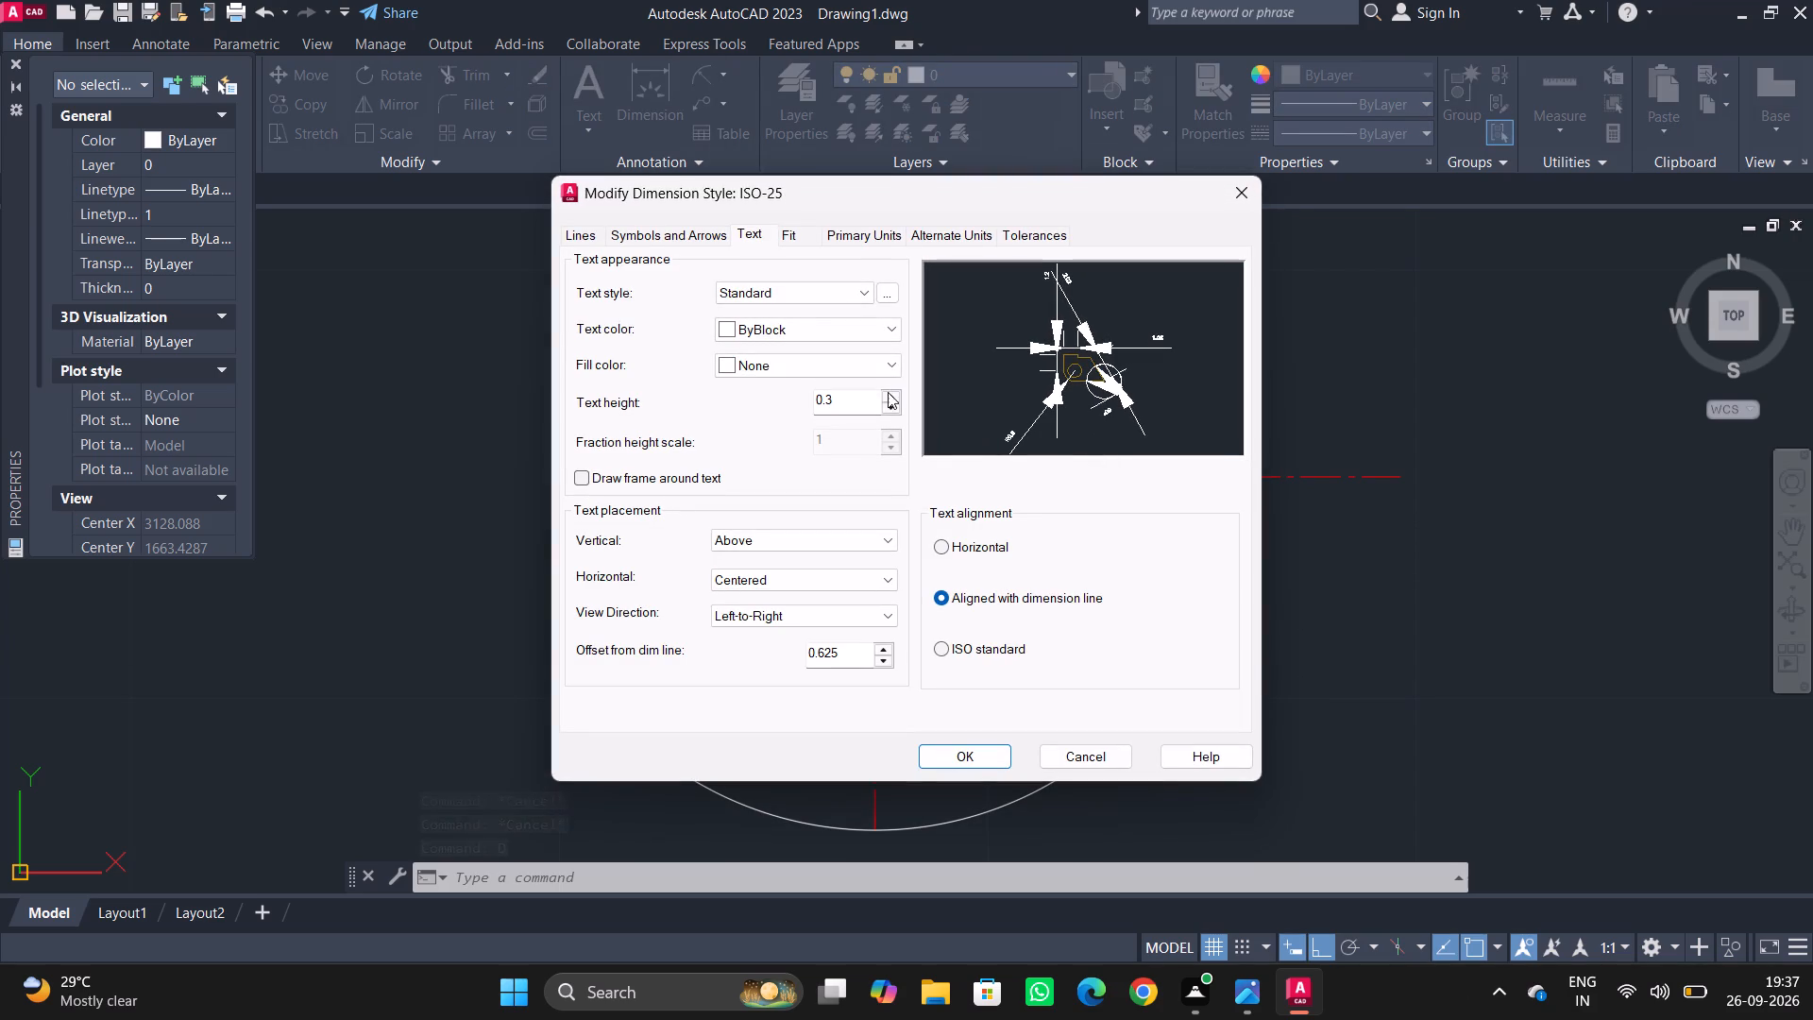
pyautogui.click(866, 415)
pyautogui.moveTo(866, 405); pyautogui.dragTo(686, 431)
pyautogui.write('0.45')
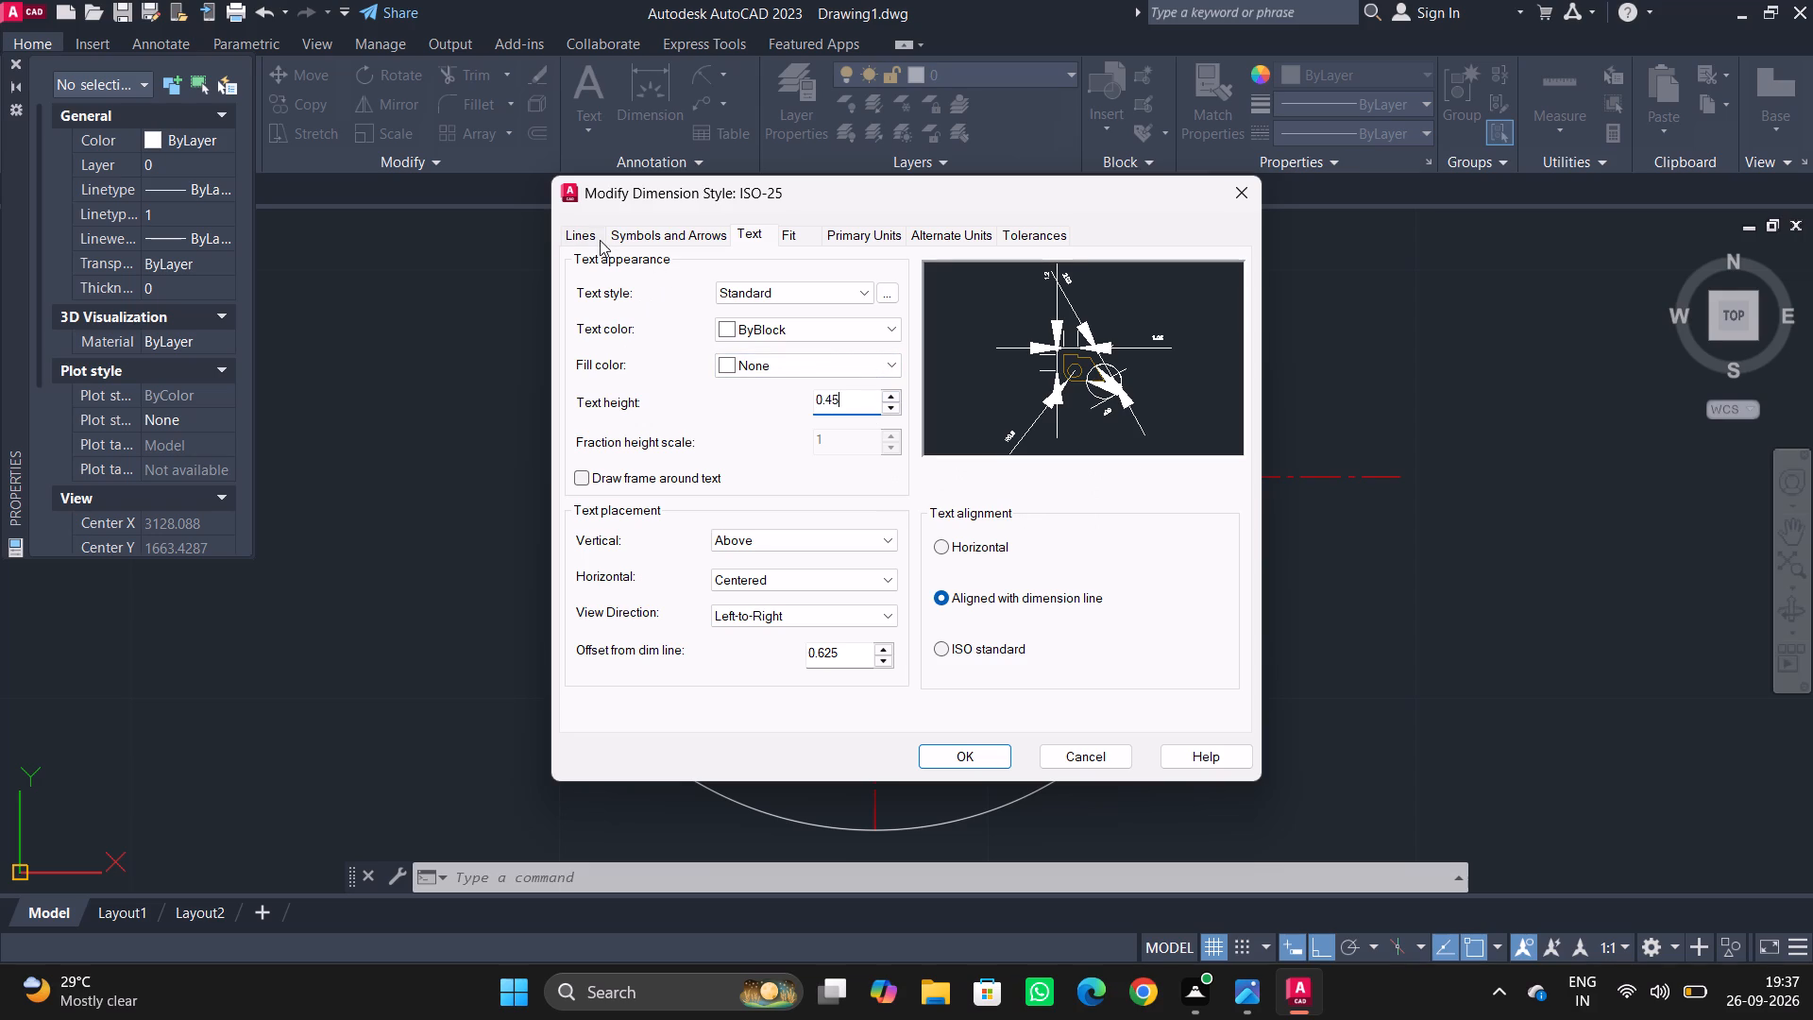
pyautogui.click(618, 238)
pyautogui.moveTo(611, 456); pyautogui.dragTo(544, 465)
pyautogui.moveTo(623, 465); pyautogui.dragTo(561, 461)
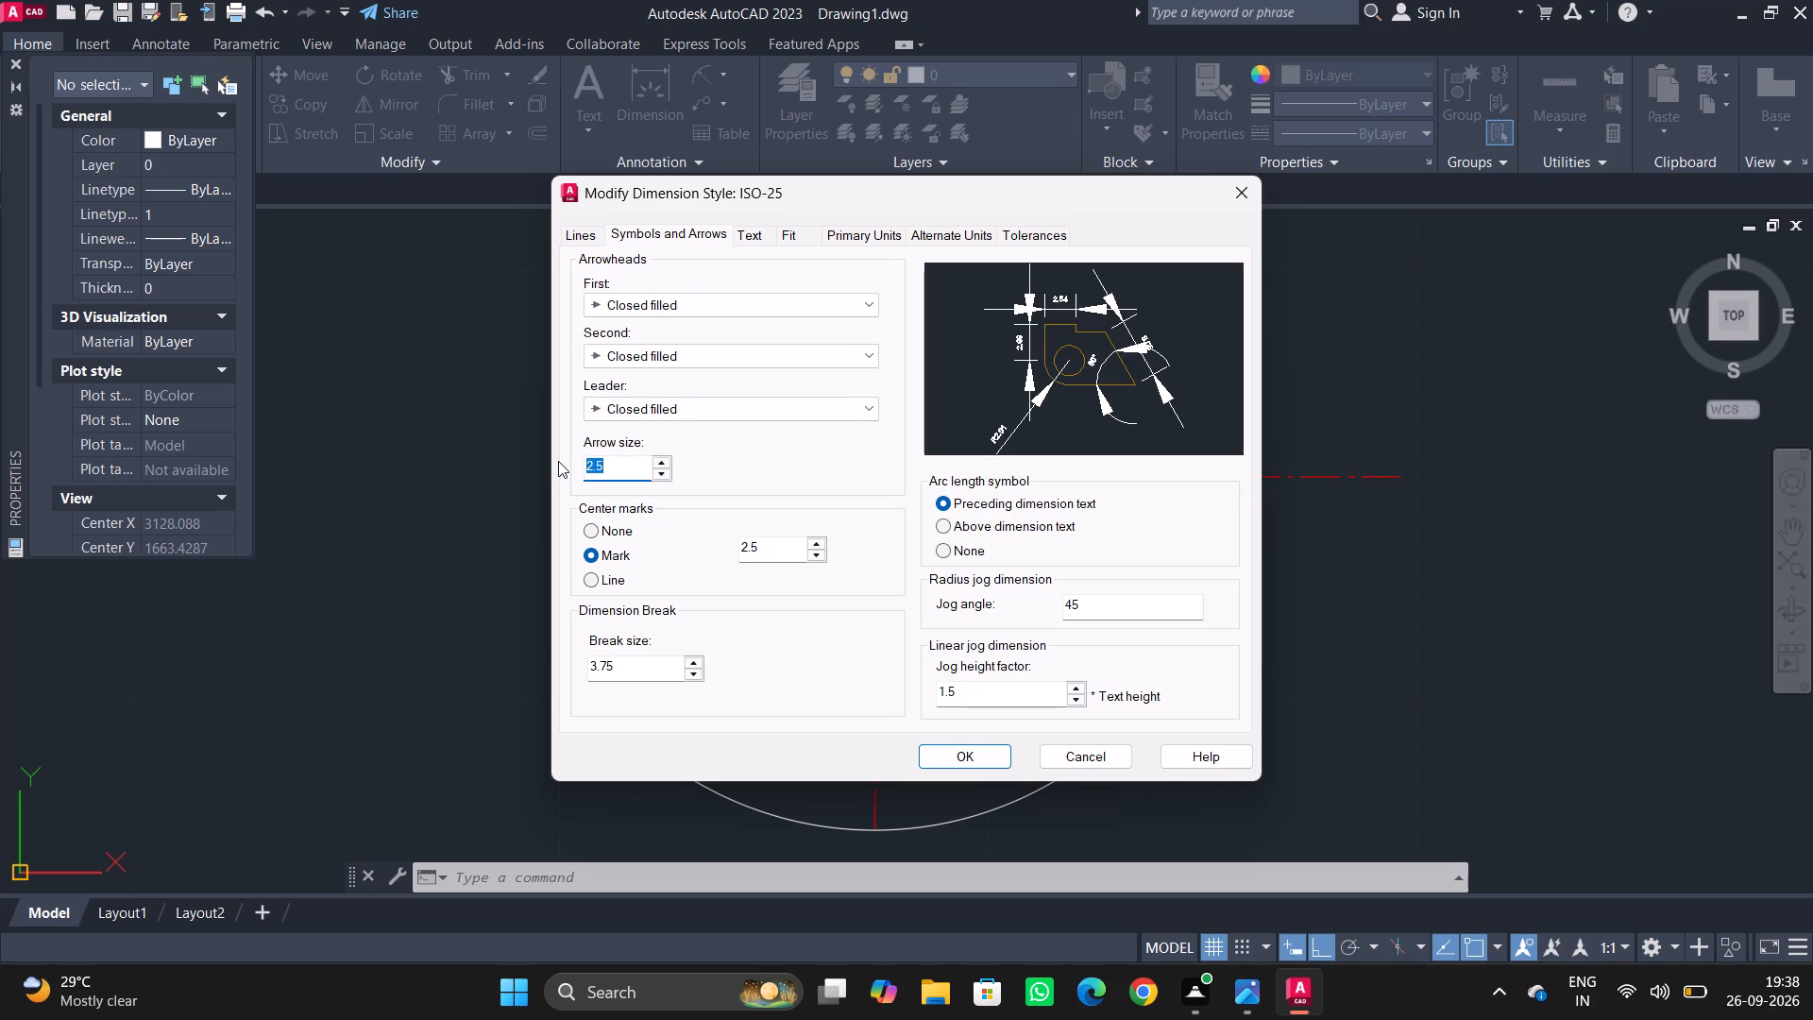
pyautogui.write('0.5')
pyautogui.press('Return')
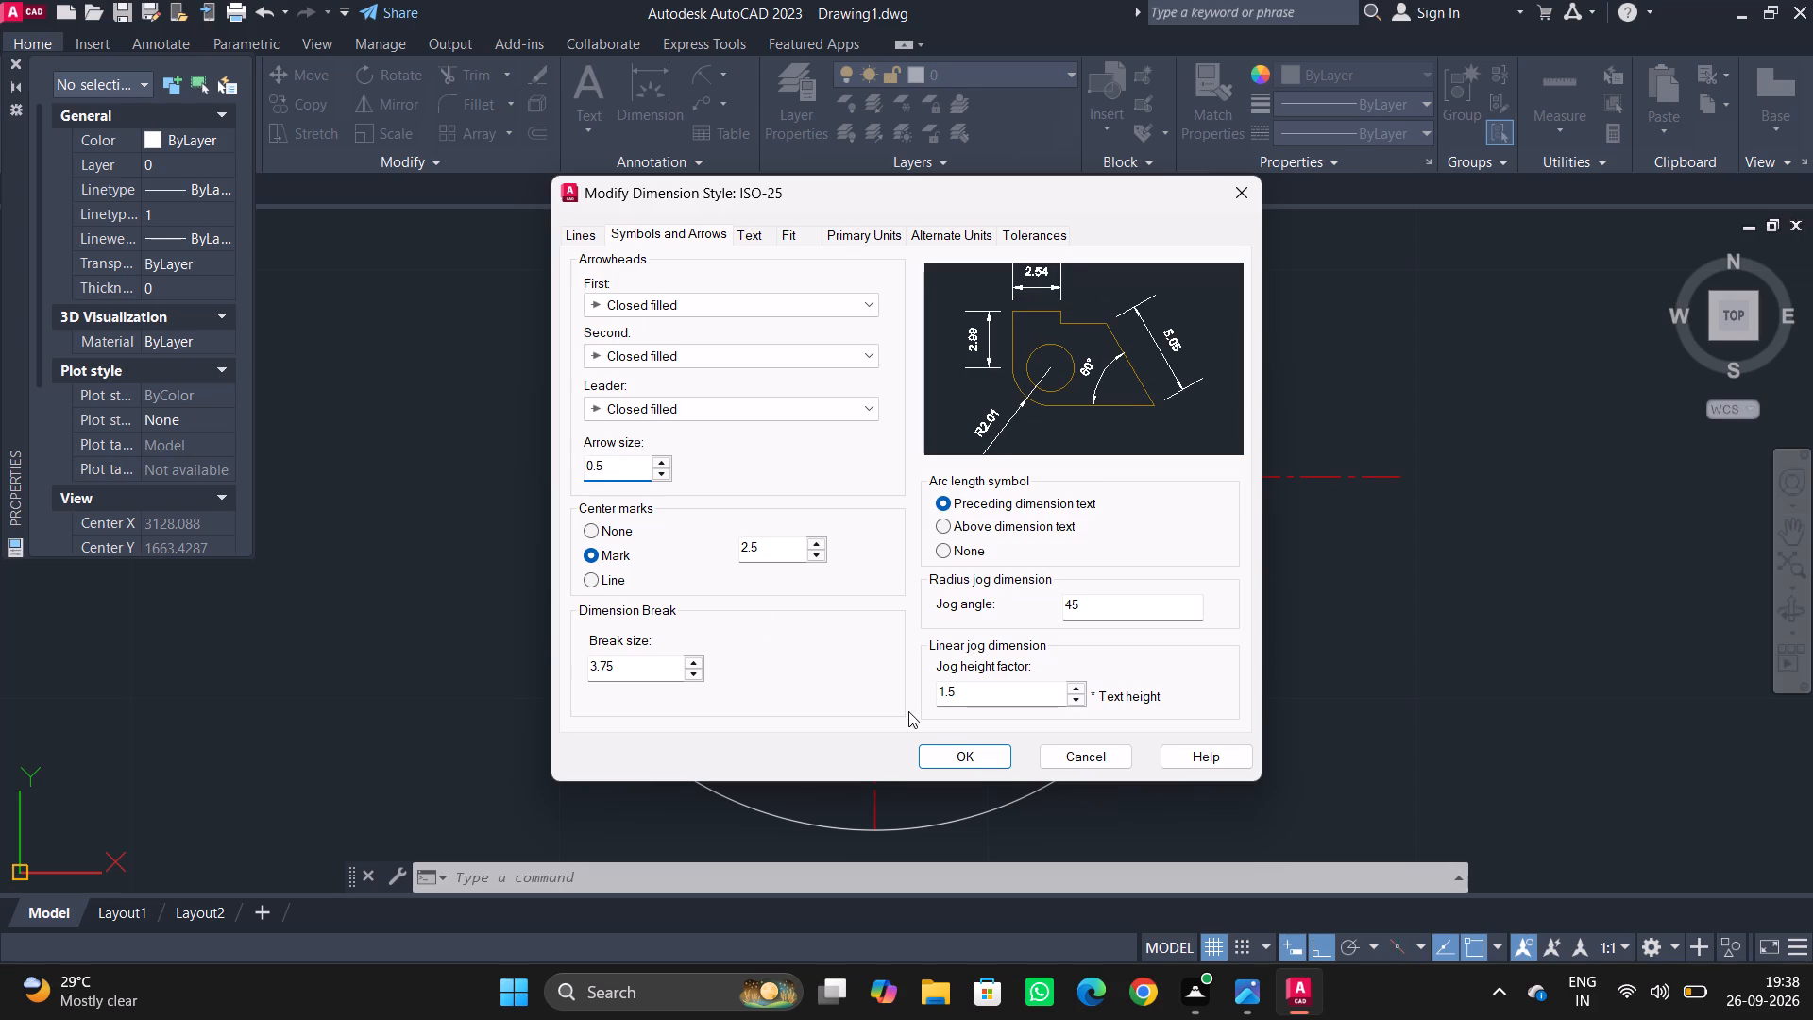
pyautogui.click(977, 748)
pyautogui.click(1049, 662)
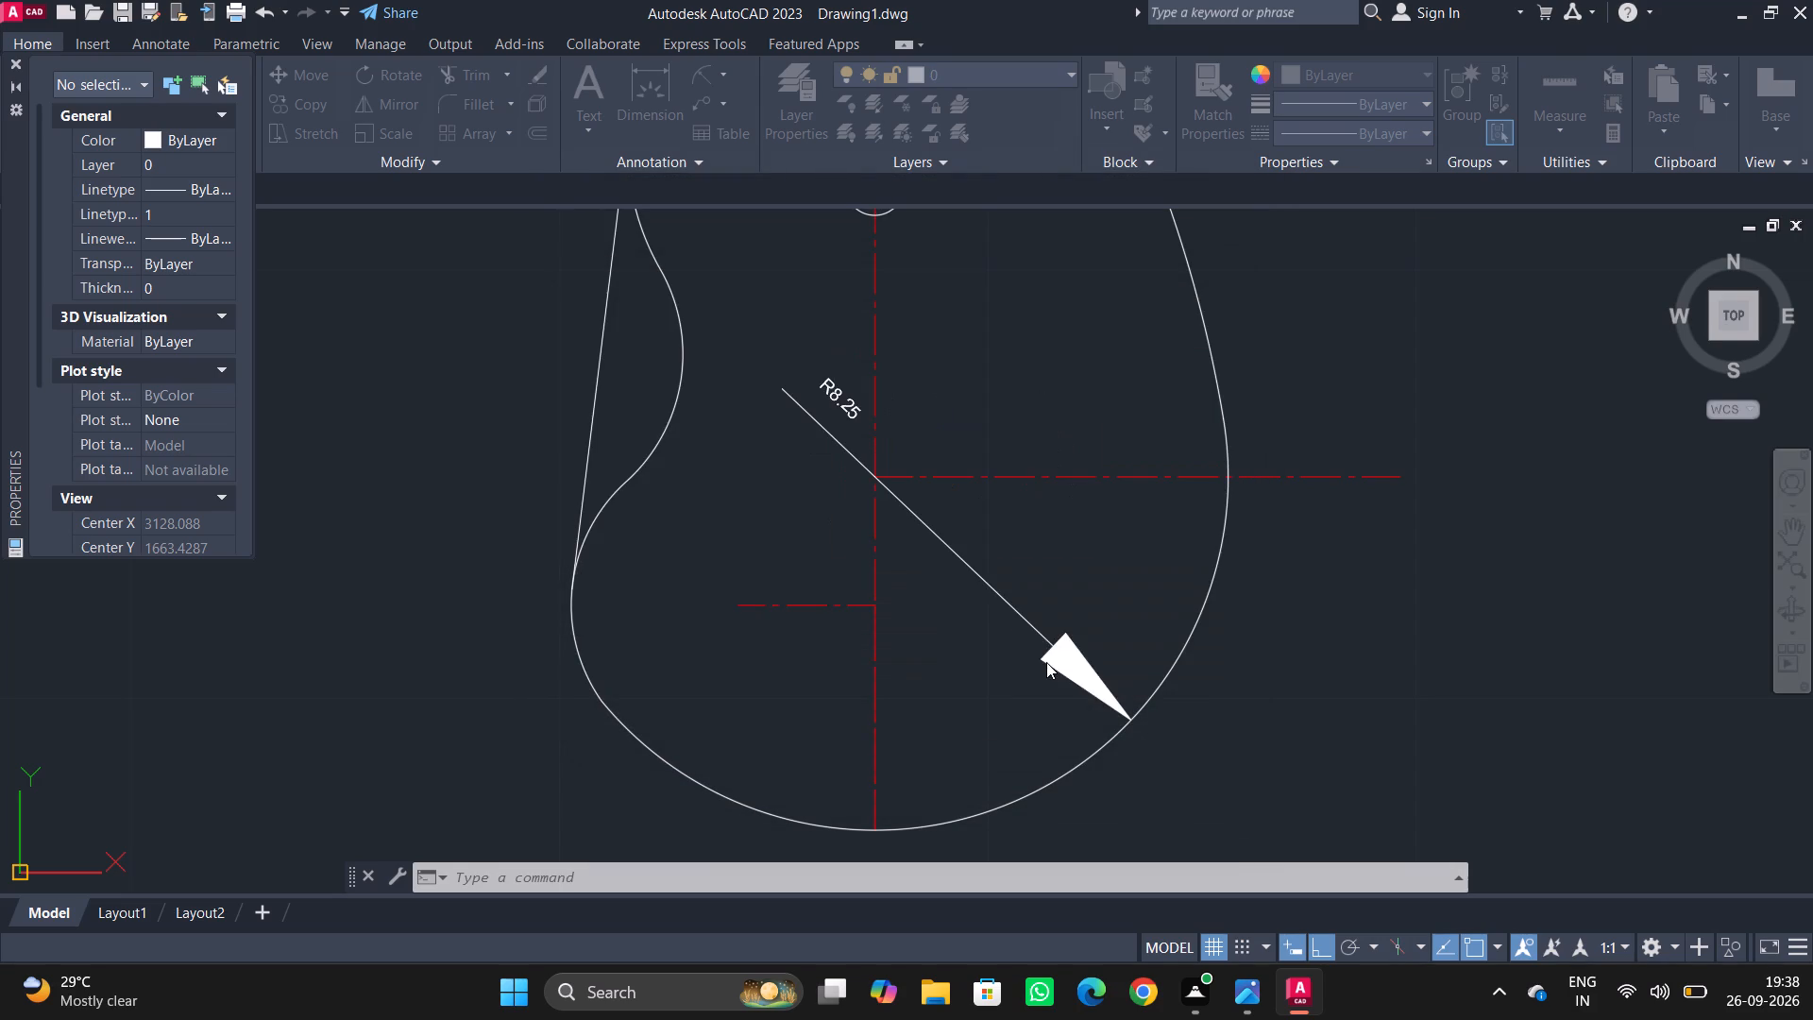
pyautogui.press('Escape')
pyautogui.press('Escape')
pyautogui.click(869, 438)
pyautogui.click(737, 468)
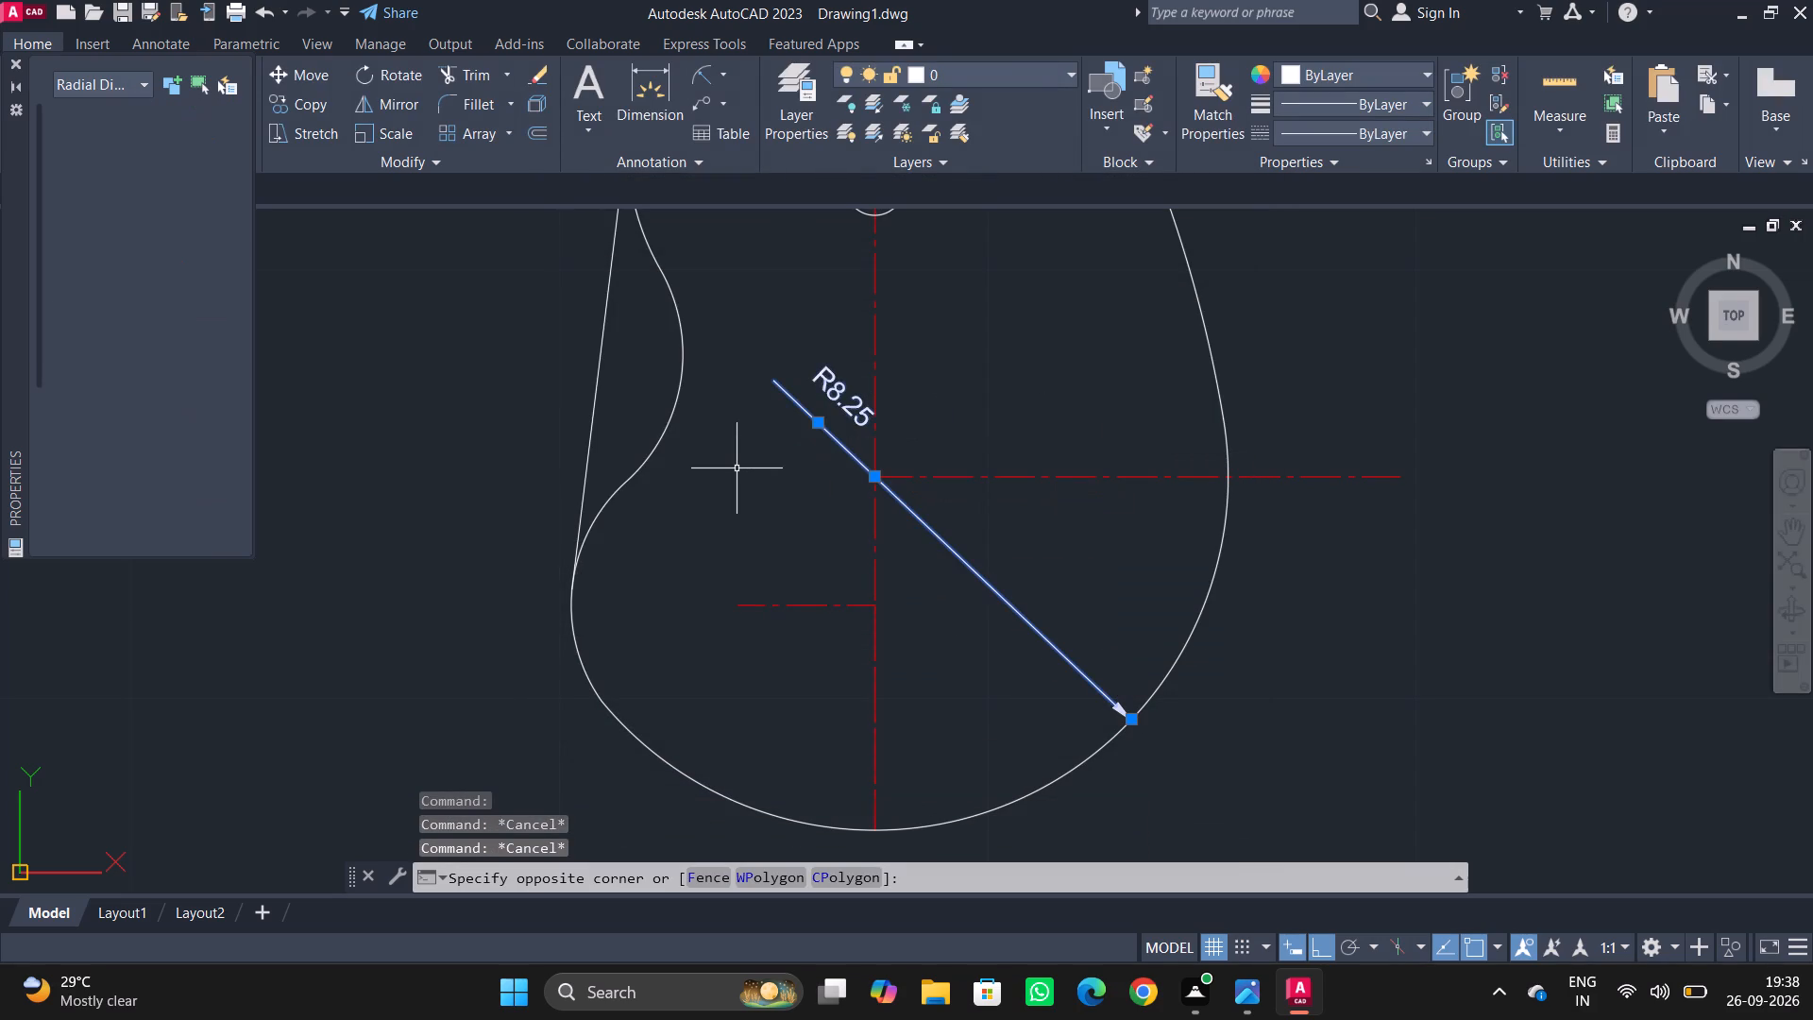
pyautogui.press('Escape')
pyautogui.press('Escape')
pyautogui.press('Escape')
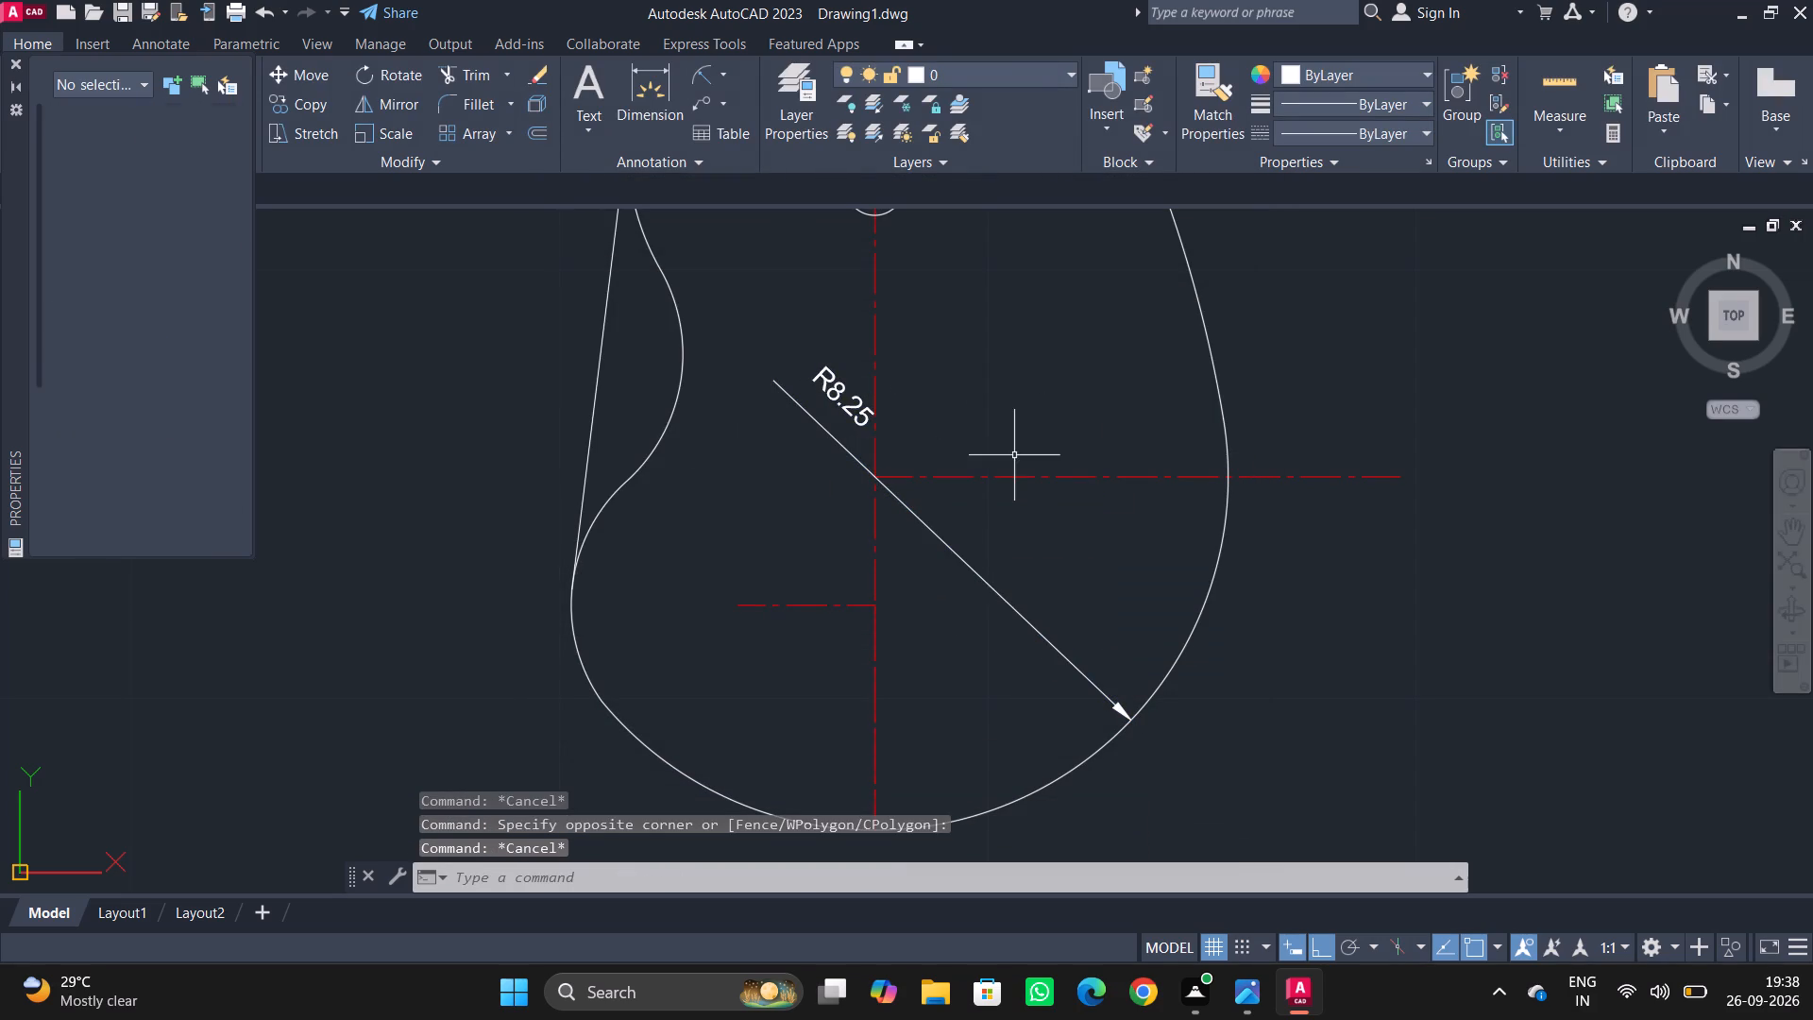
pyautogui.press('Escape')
# Move the R8.25 dimension text close to its arrowhead inside the bottom arc, with ortho mode off.
pyautogui.click(862, 419)
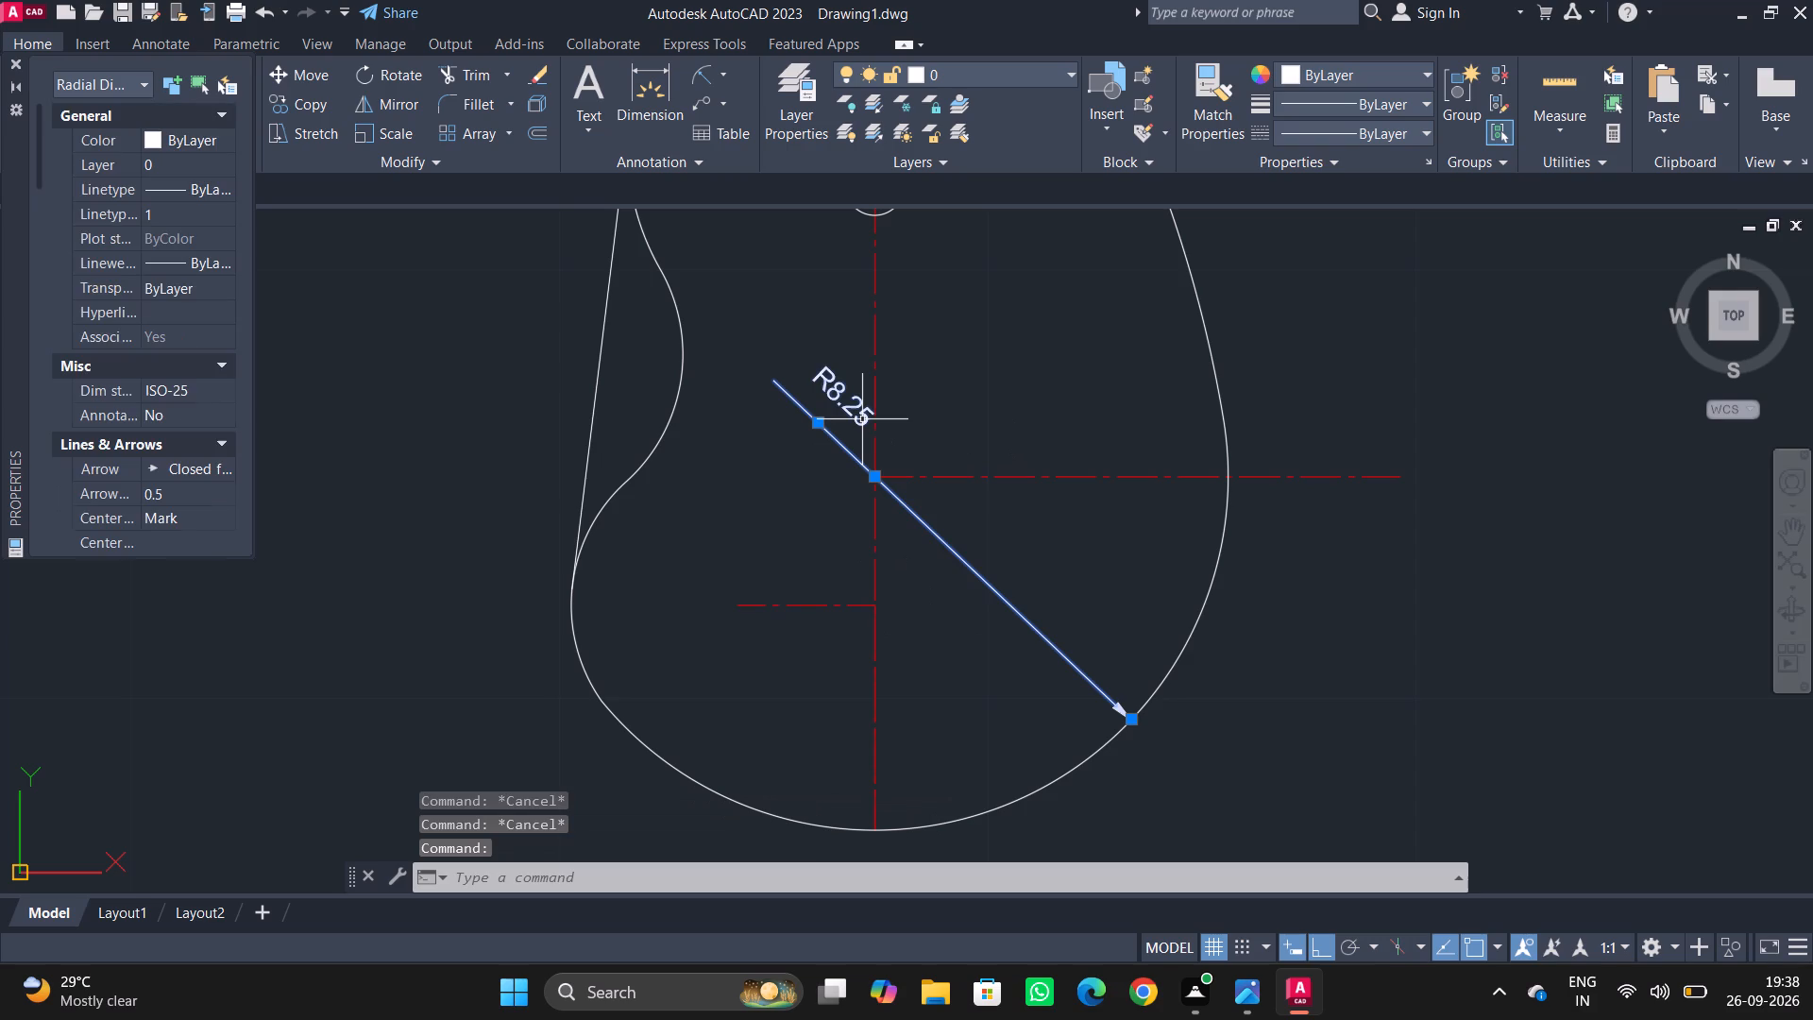
pyautogui.click(820, 421)
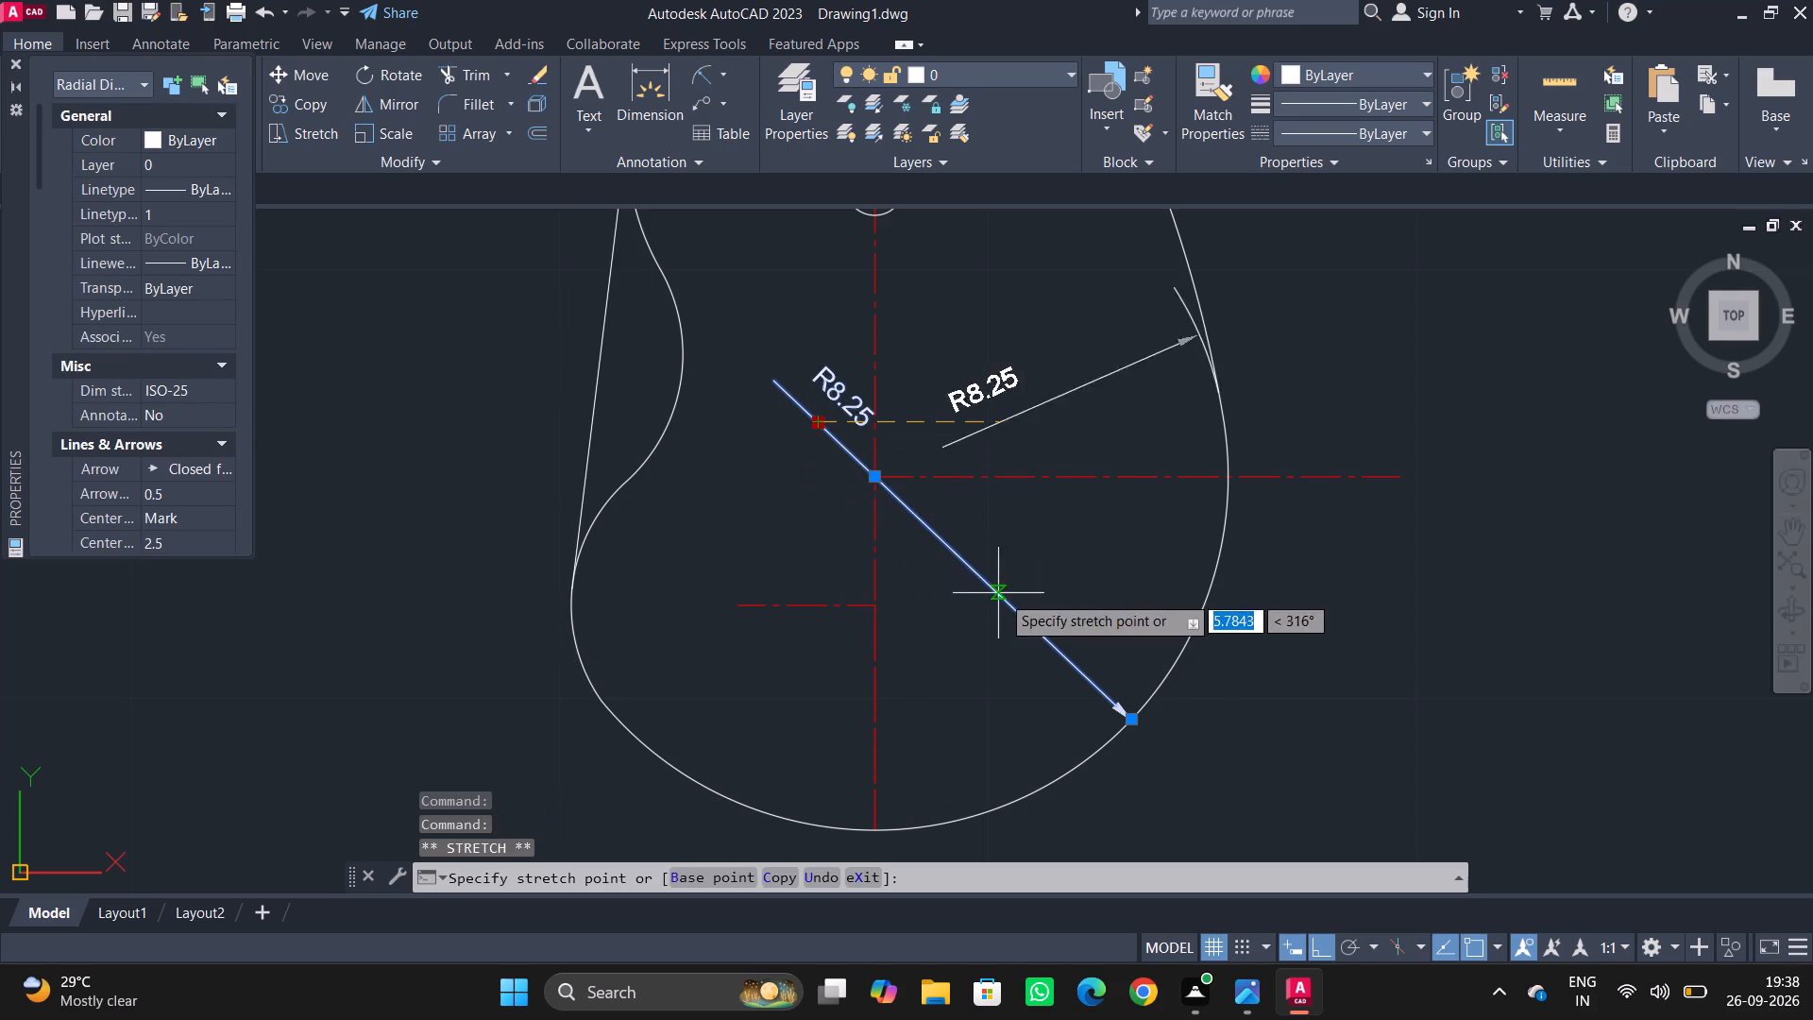
pyautogui.press('F8')
pyautogui.click(1083, 658)
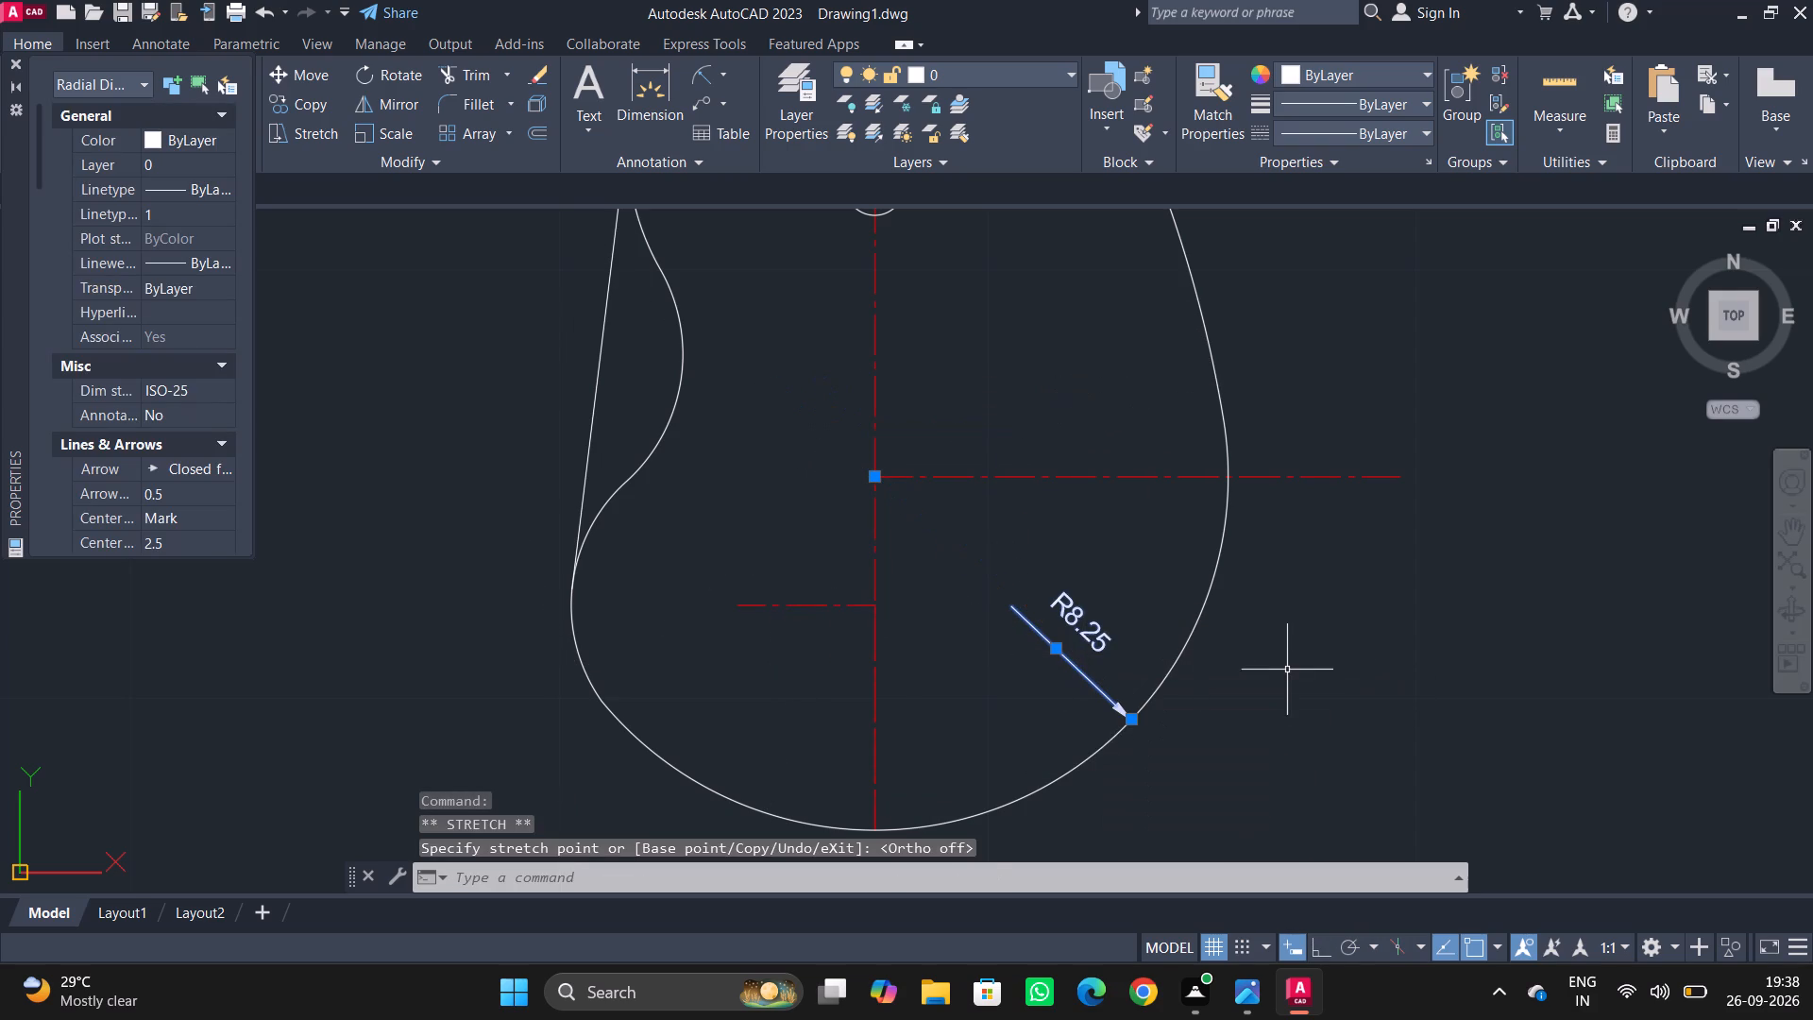
pyautogui.press('Escape')
pyautogui.press('Escape')
pyautogui.press('Escape')
# Check the reference image, and dimension the long vertical centre line's length, placing the dimension outside the outline on its right side.
pyautogui.hotkey('alt', 'Tab')
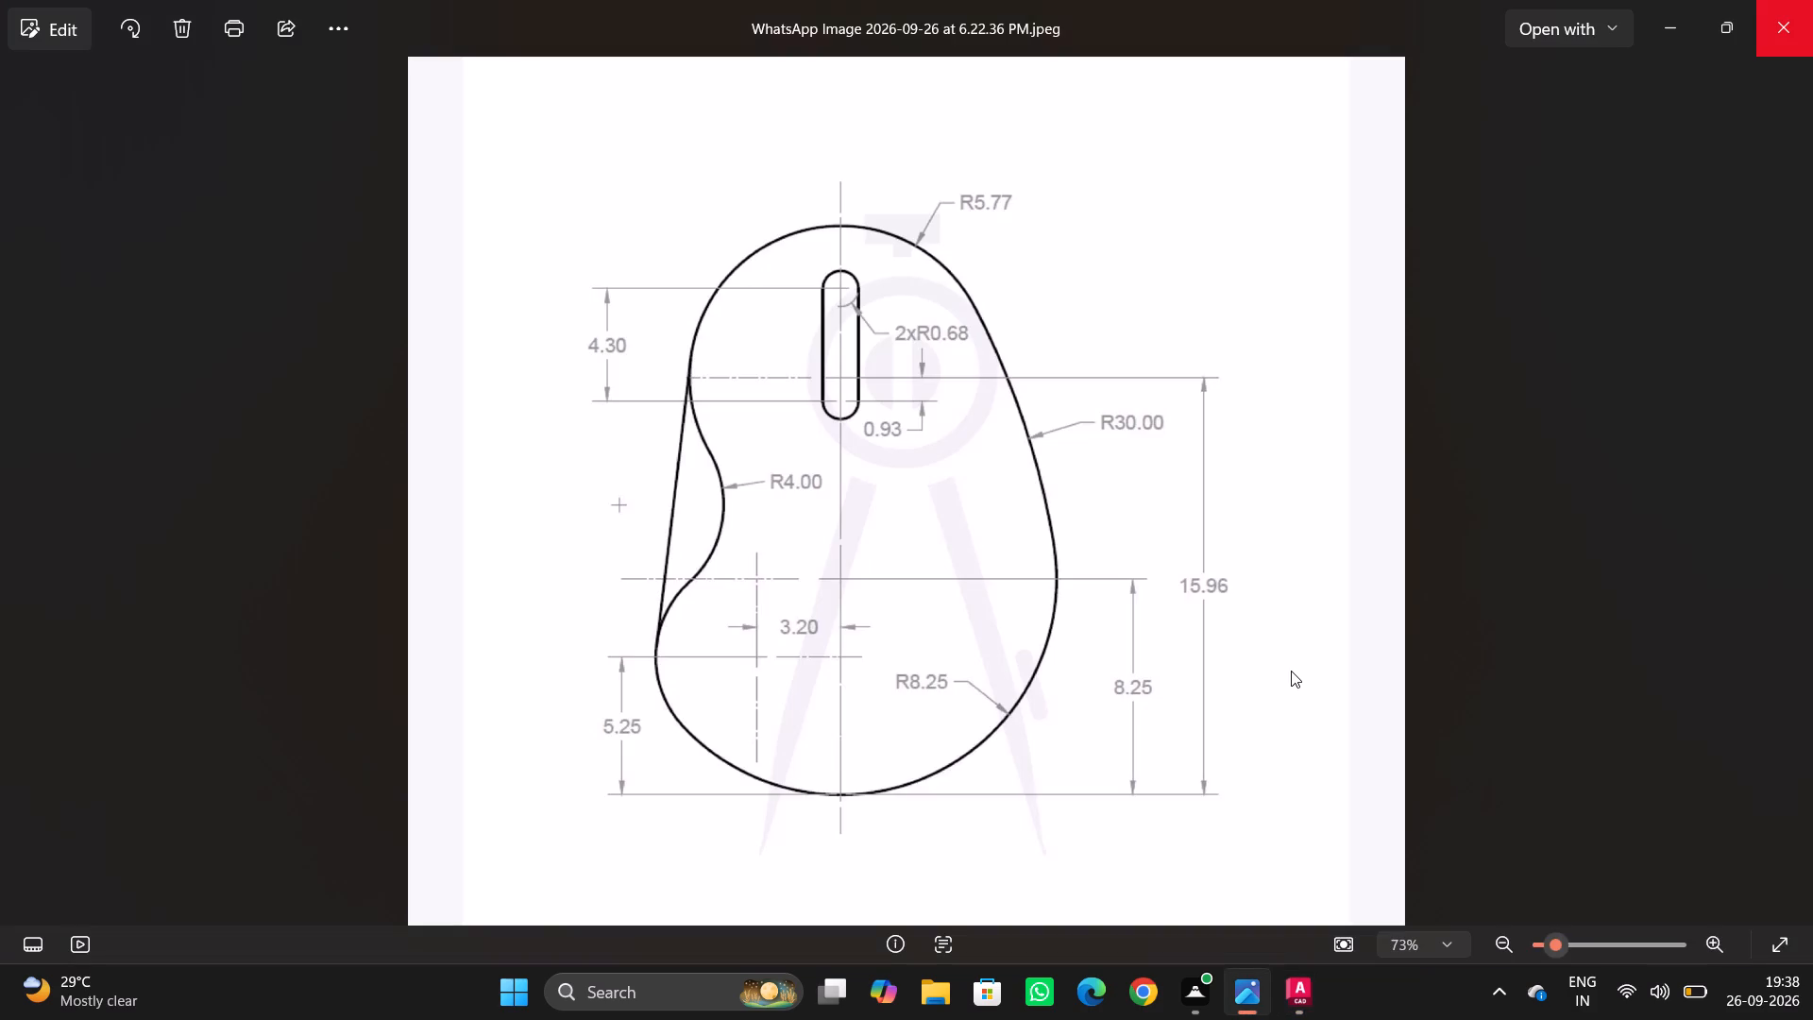
pyautogui.hotkey('alt', 'Tab')
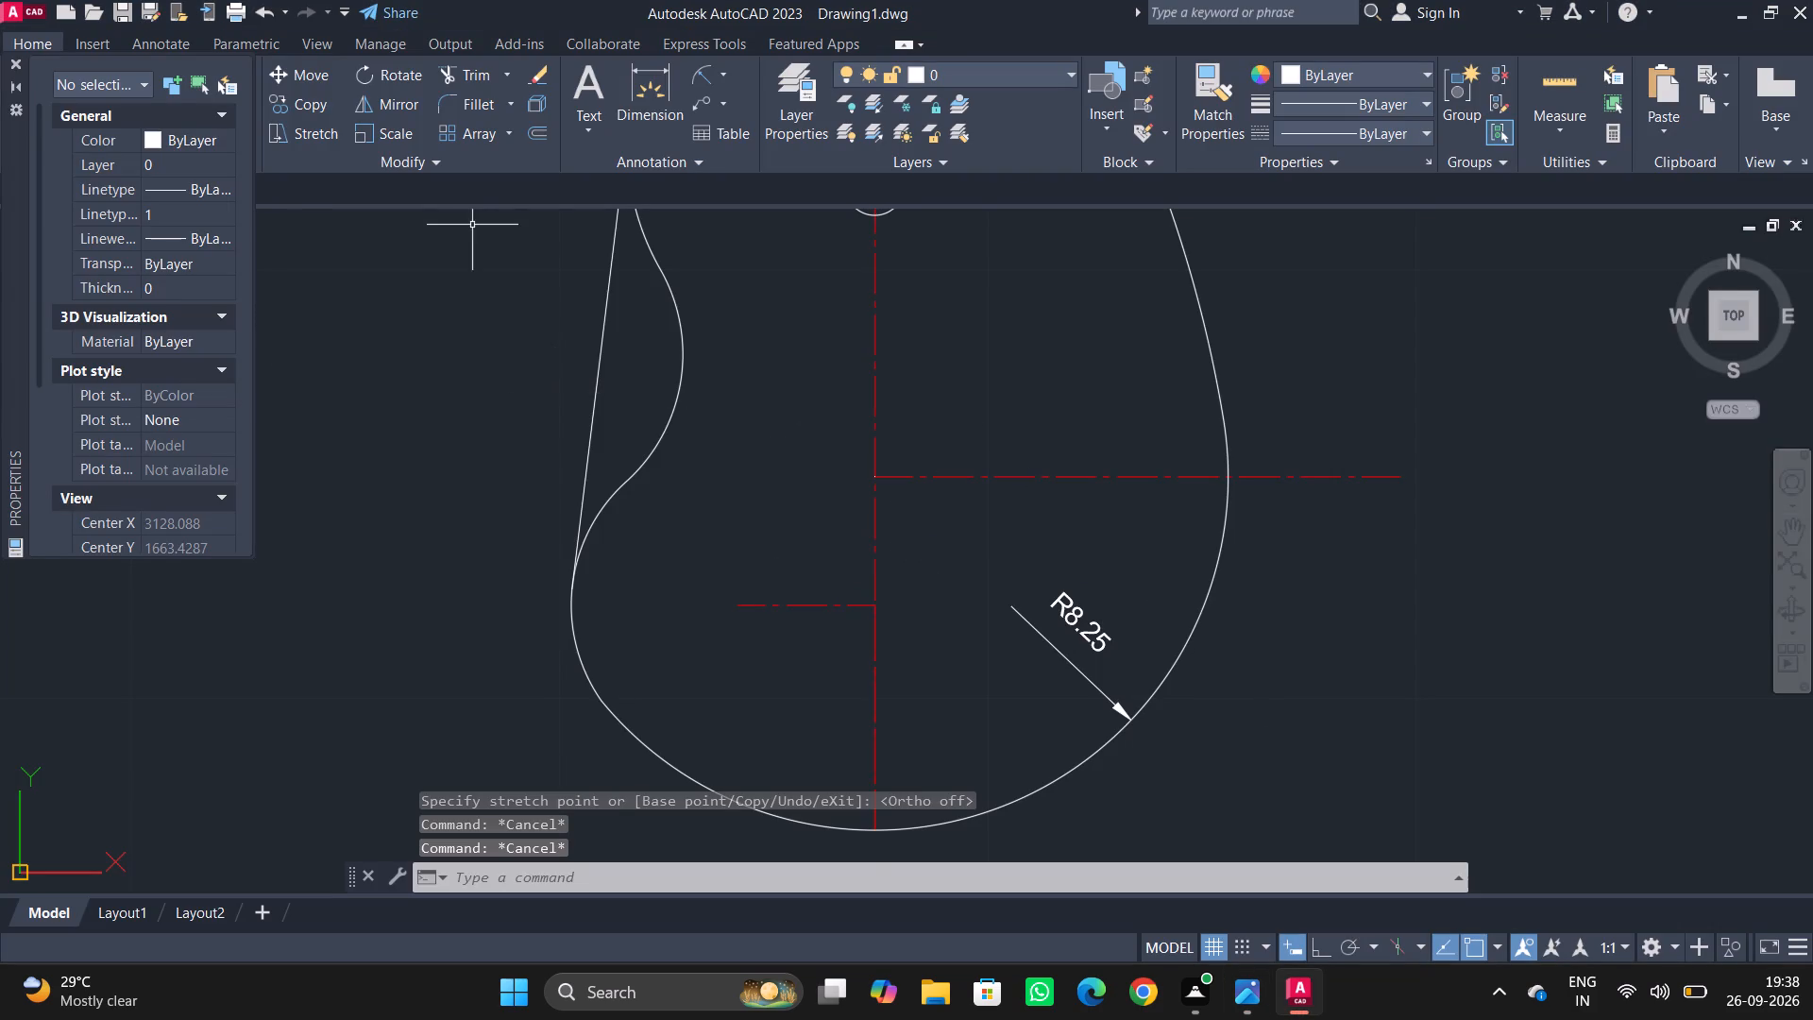
pyautogui.click(806, 461)
pyautogui.click(944, 522)
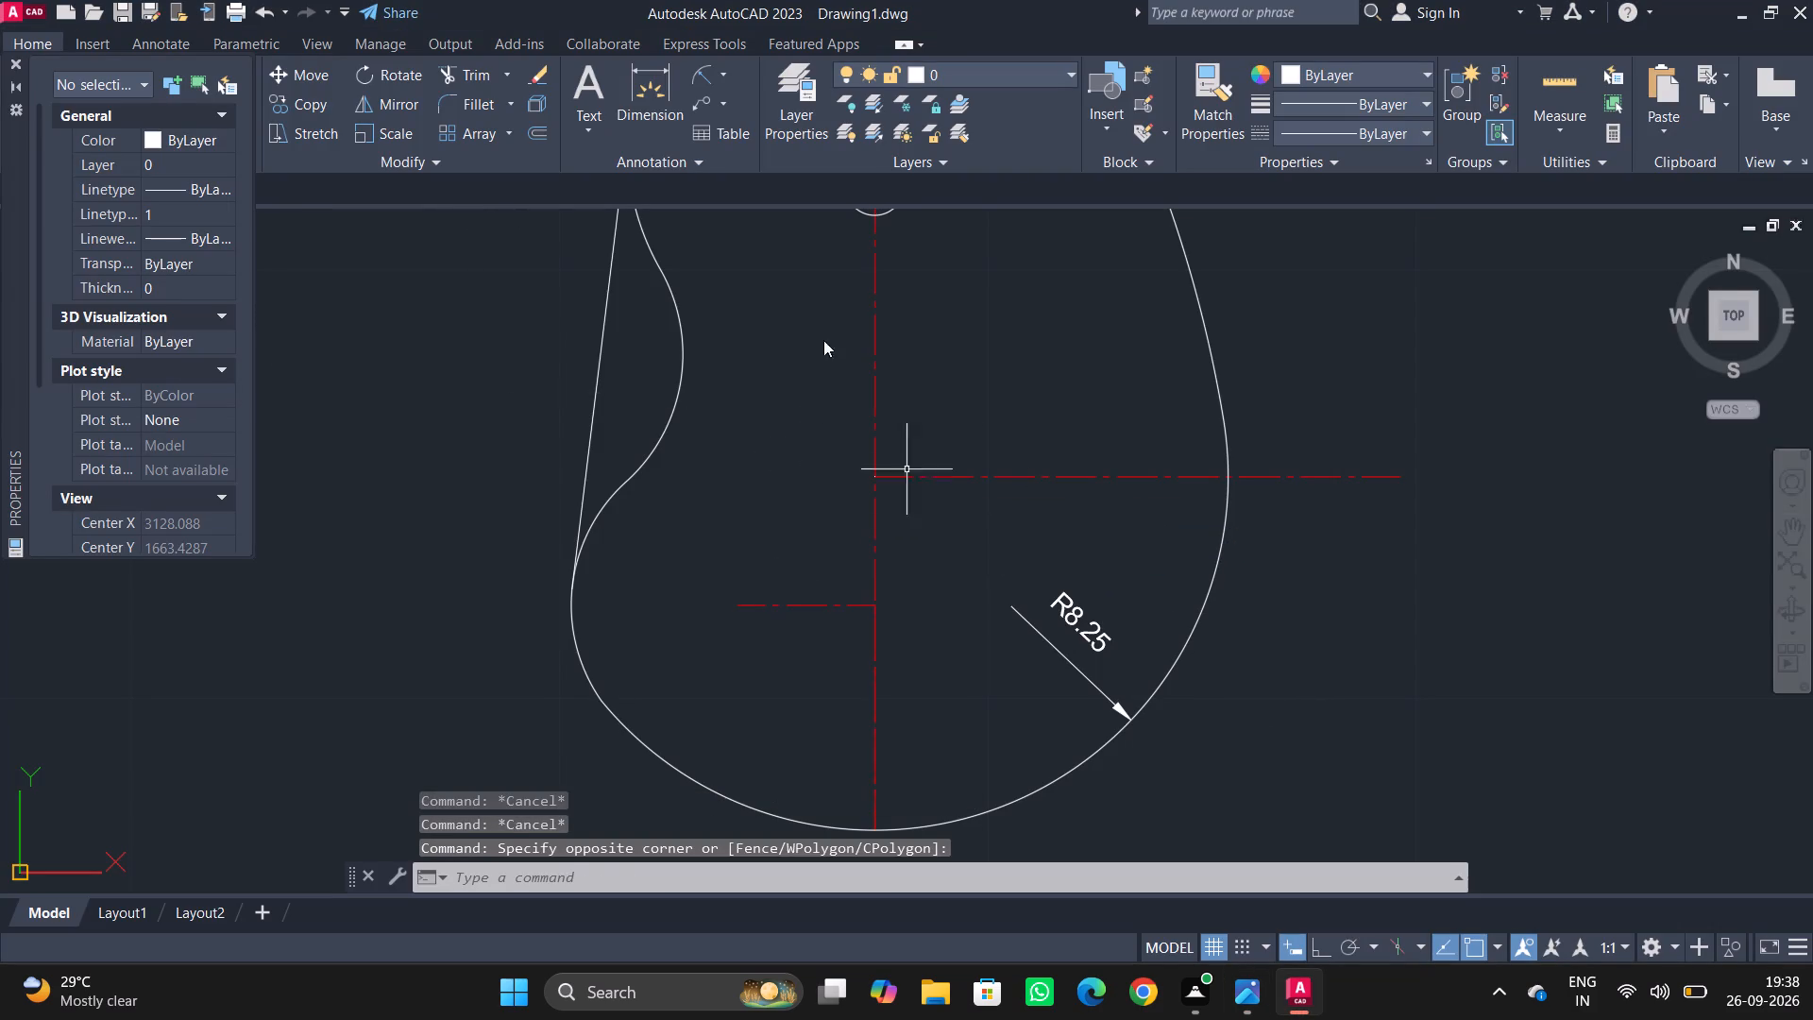
pyautogui.press('Escape')
pyautogui.press('Escape')
pyautogui.press('Escape')
pyautogui.click(671, 93)
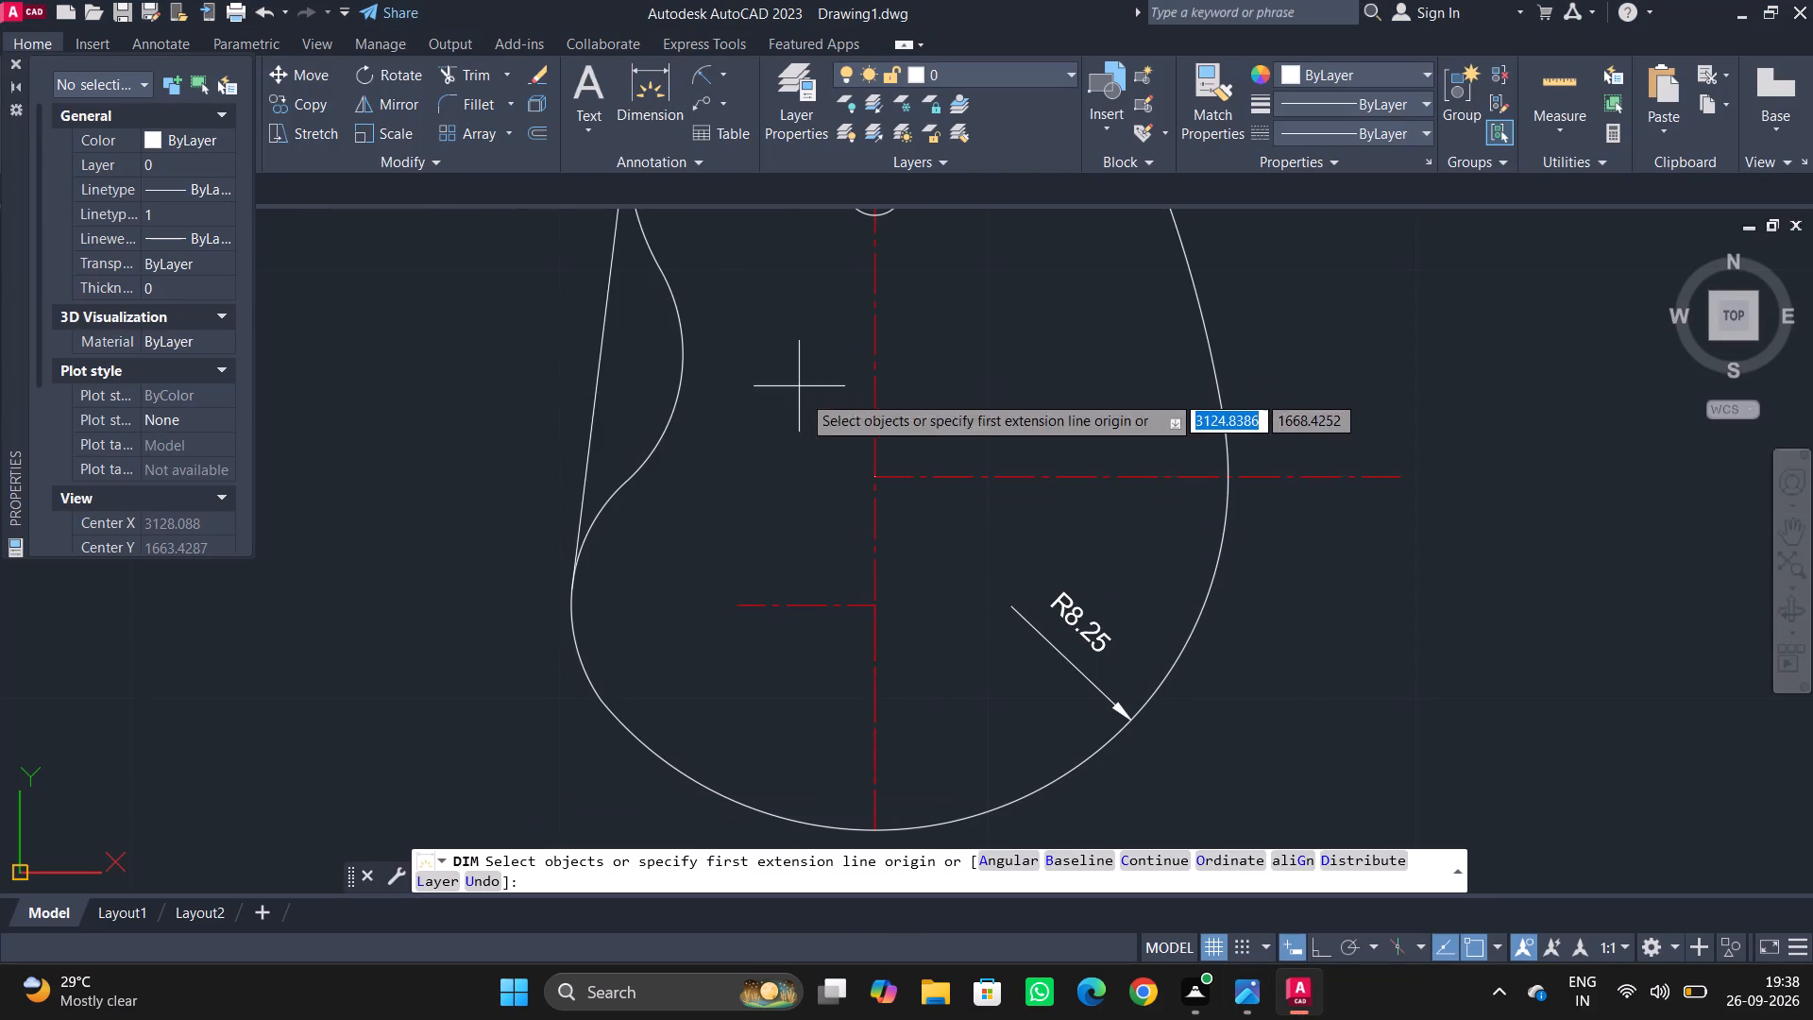
pyautogui.click(872, 542)
pyautogui.scroll(-2, 1280, 559)
pyautogui.moveTo(1381, 551); pyautogui.dragTo(1291, 502, button='middle')
pyautogui.scroll(1, 1283, 535)
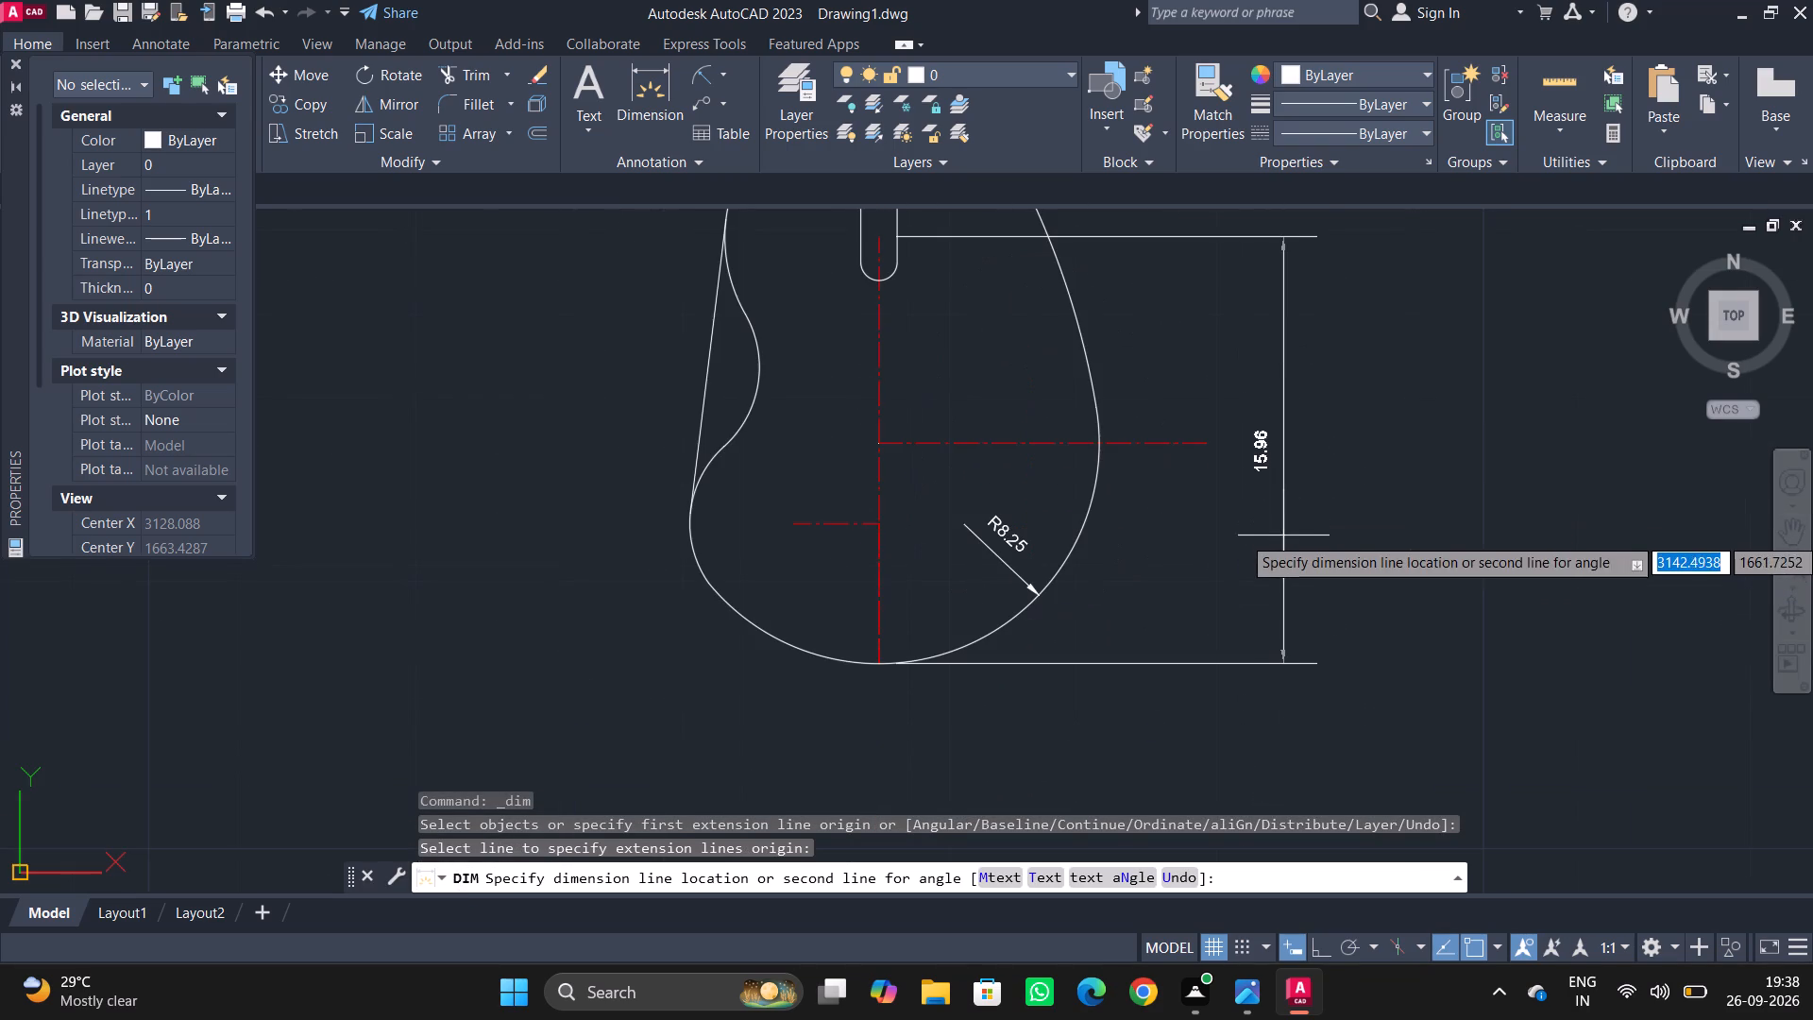
pyautogui.click(1286, 536)
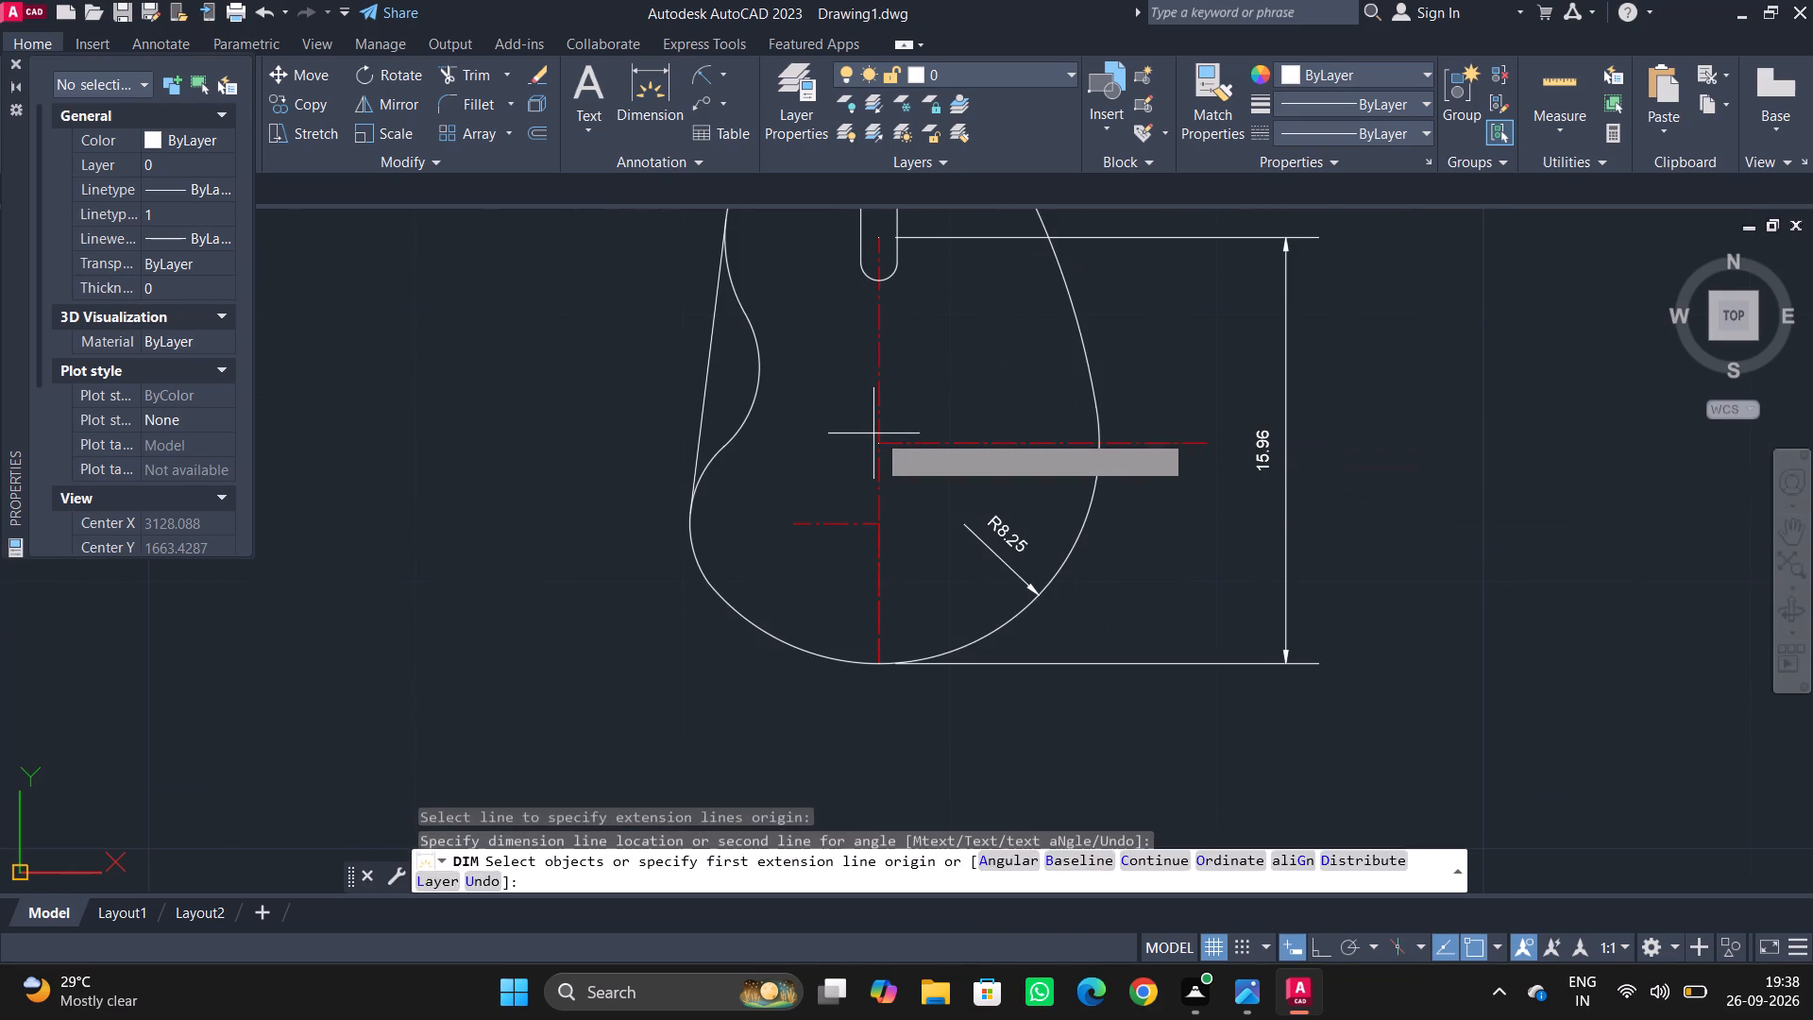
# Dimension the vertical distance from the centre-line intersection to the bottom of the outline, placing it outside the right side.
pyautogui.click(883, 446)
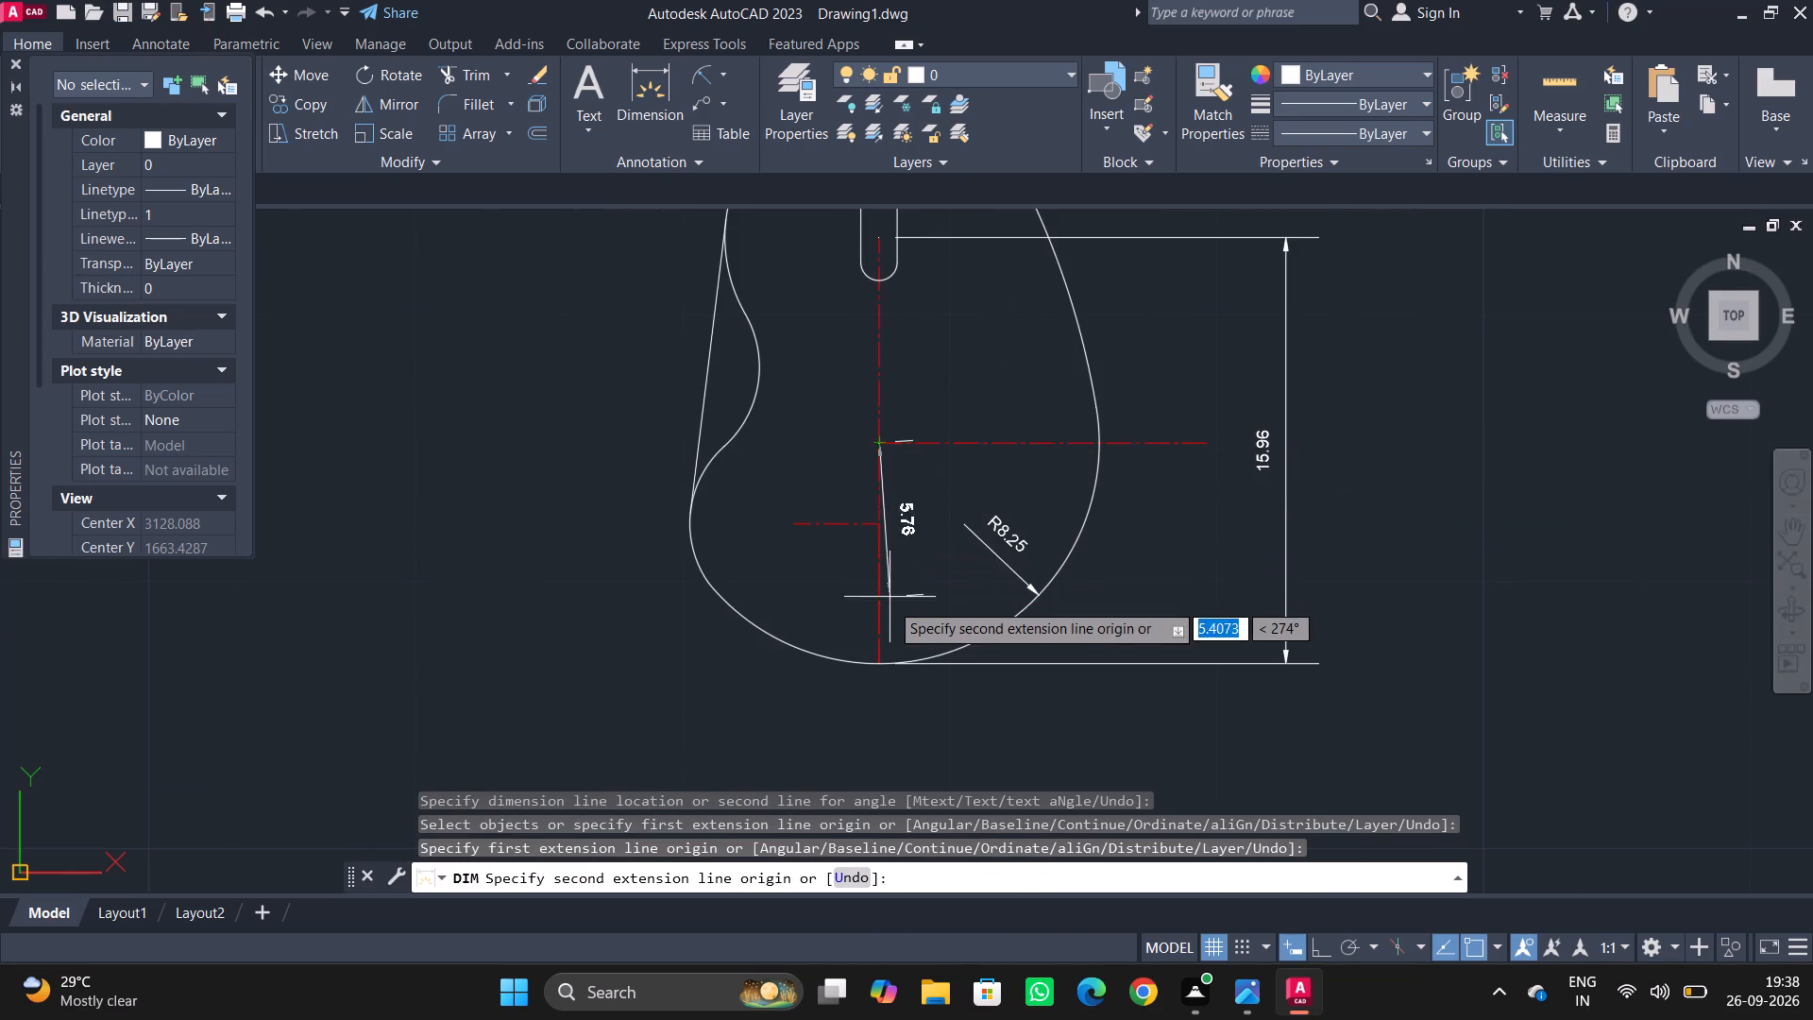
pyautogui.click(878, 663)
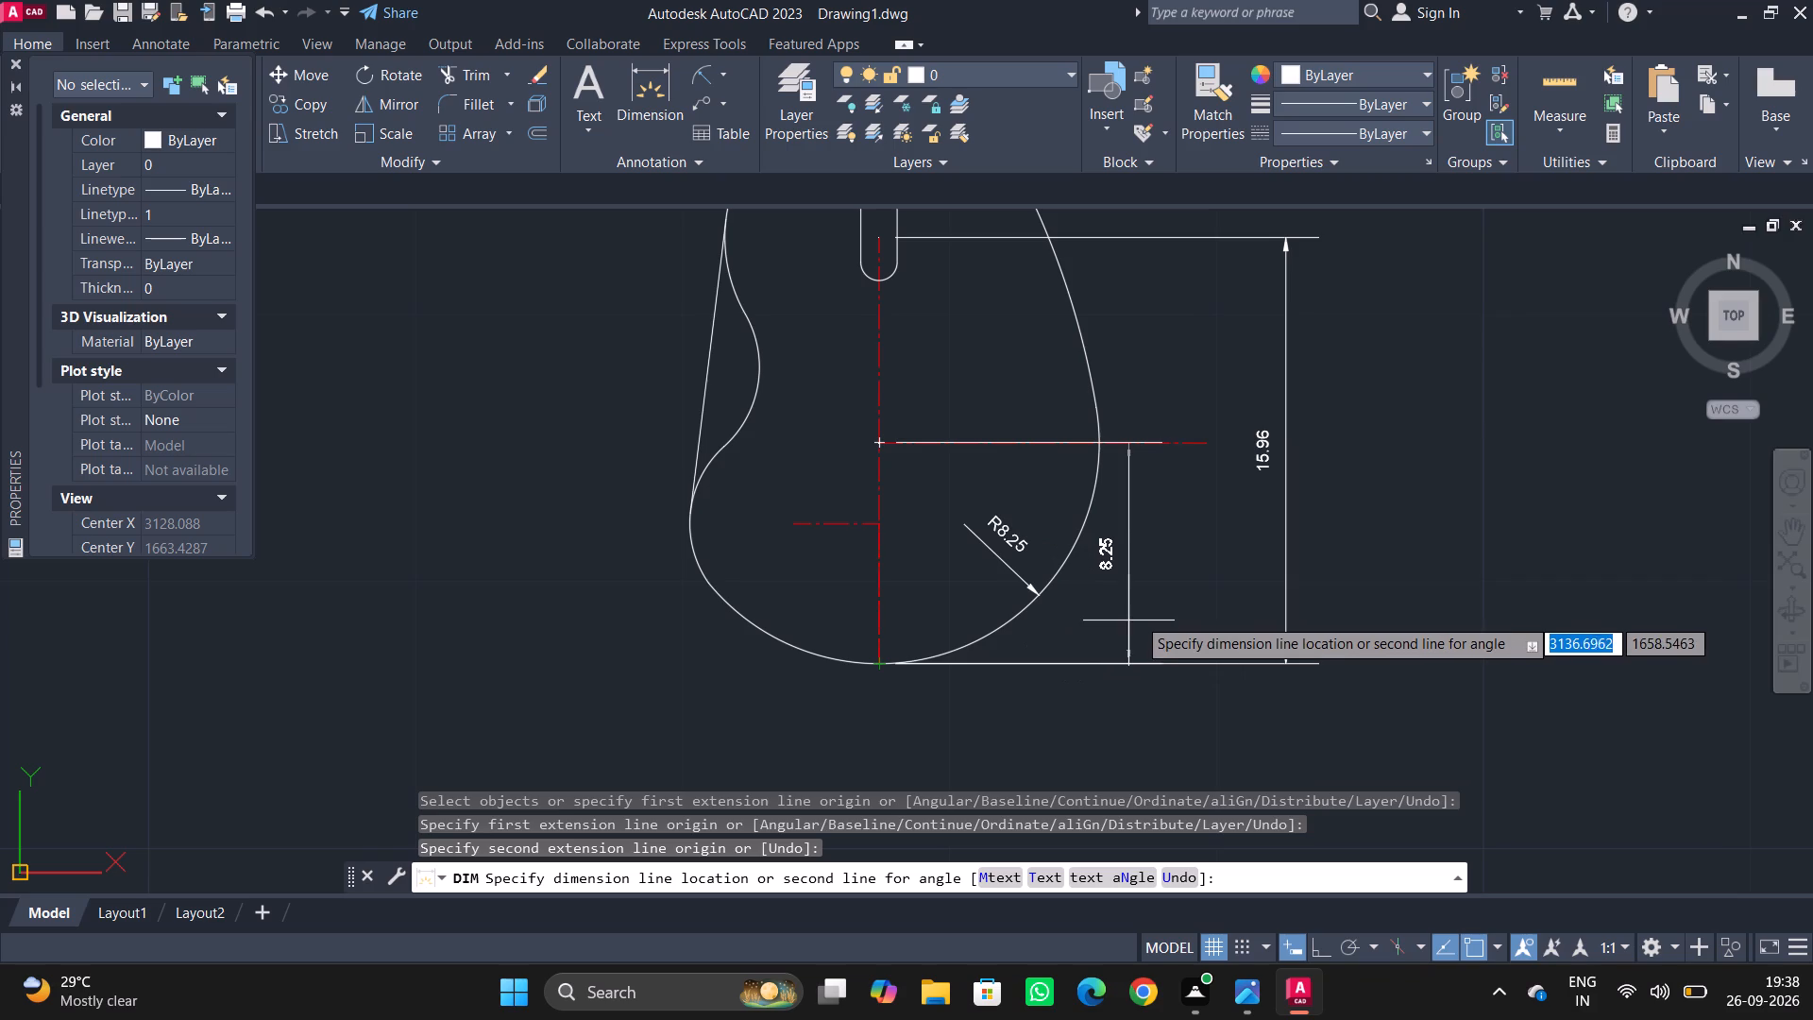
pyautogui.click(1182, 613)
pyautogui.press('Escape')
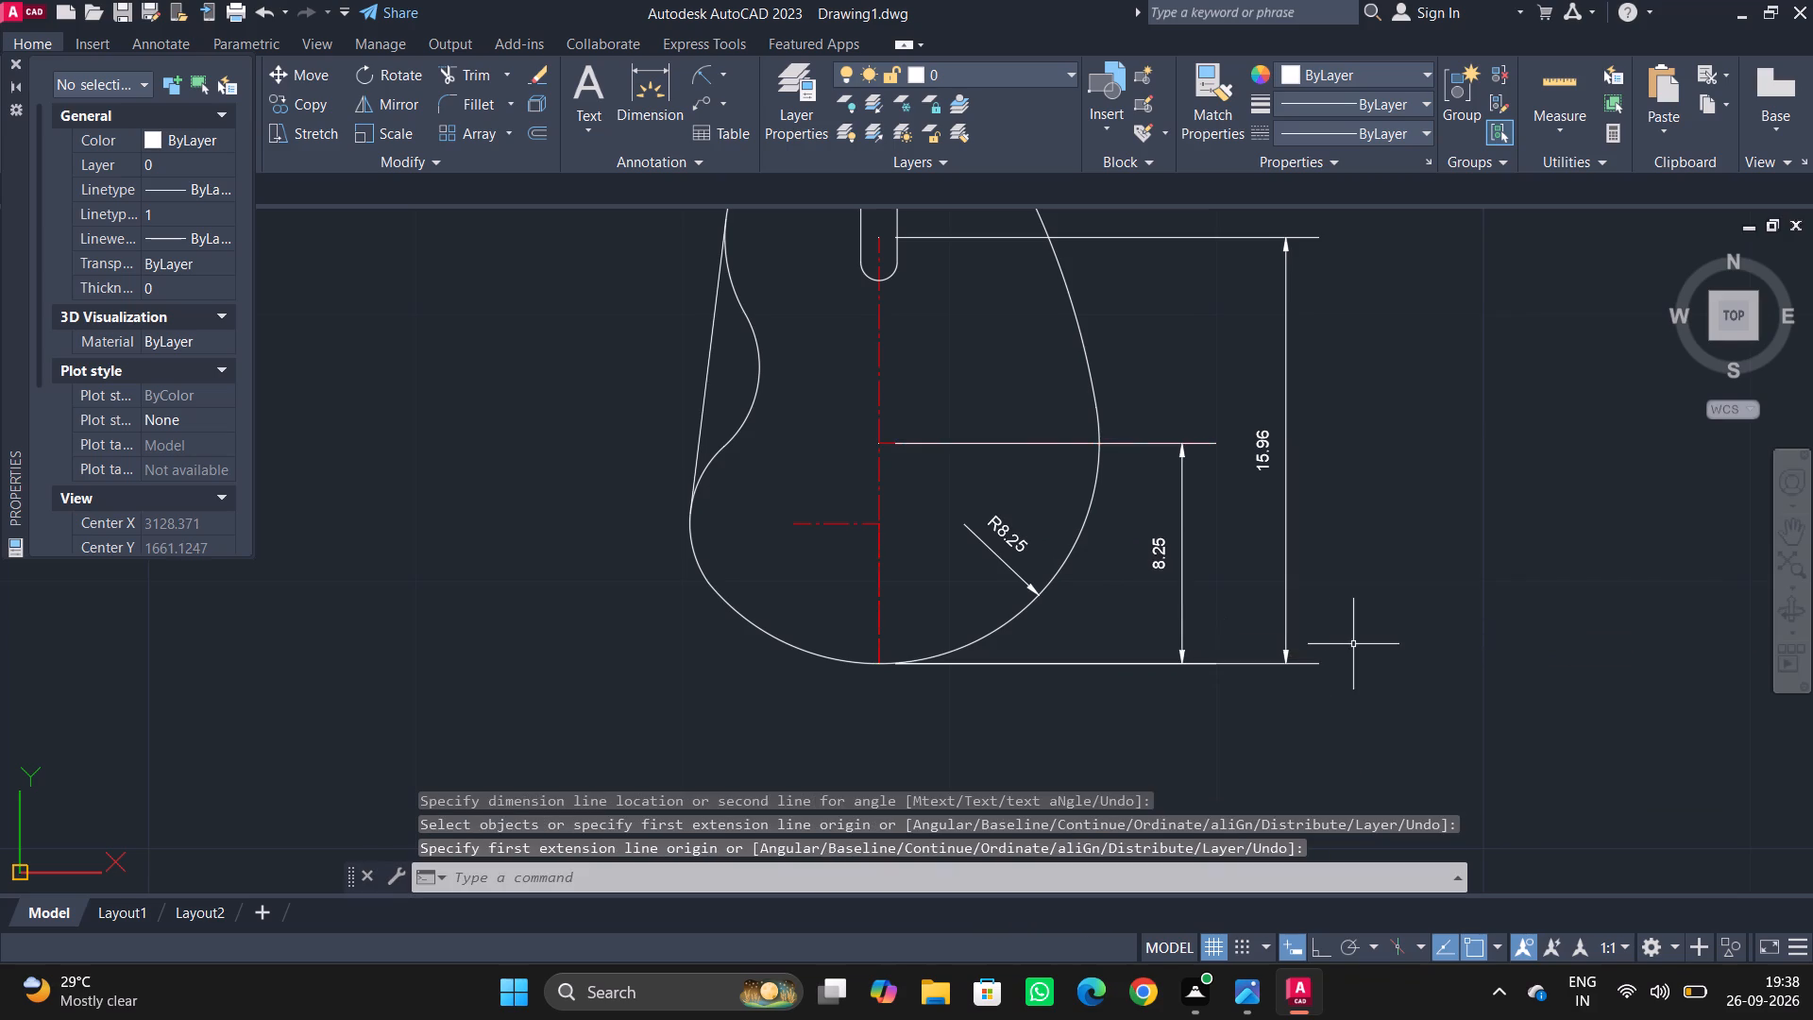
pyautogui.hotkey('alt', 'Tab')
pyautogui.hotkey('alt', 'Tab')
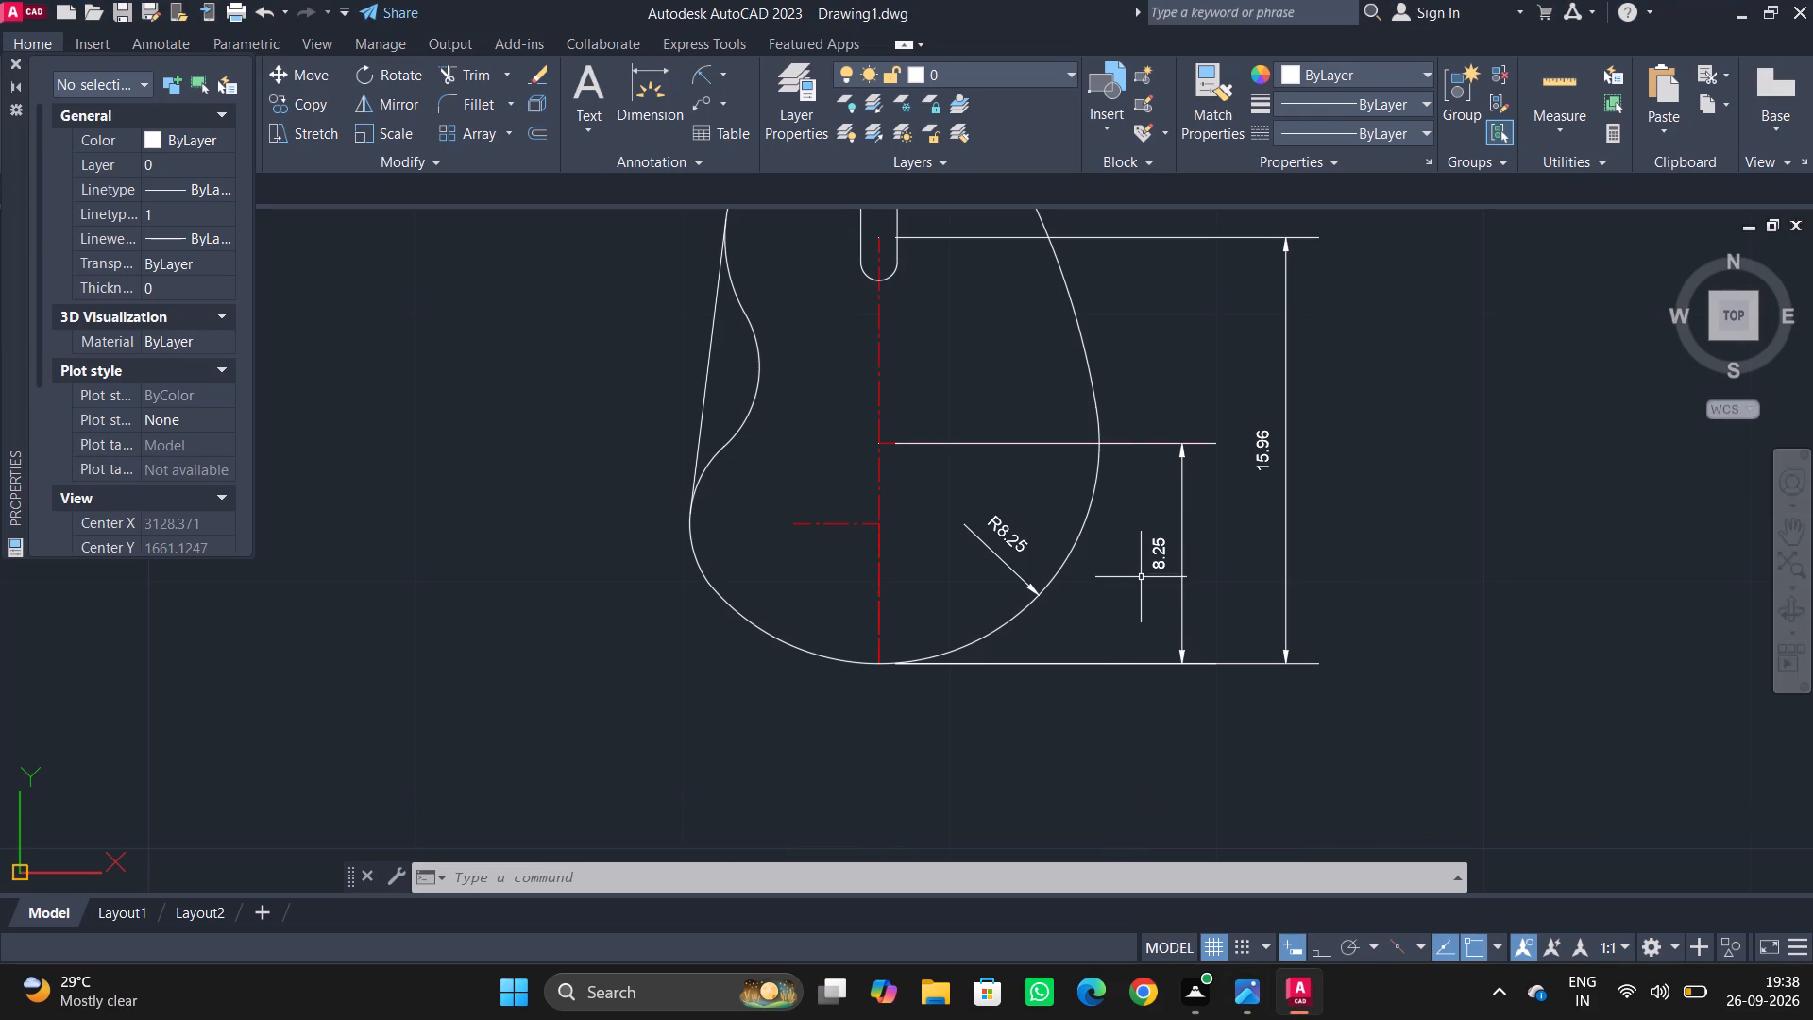
# Trim the horizontal red centre line back to the outline's right arc, removing the 8.25 linear dimension that overlaps it.
pyautogui.scroll(4, 1159, 576)
pyautogui.scroll(-3, 1367, 531)
pyautogui.click(1339, 521)
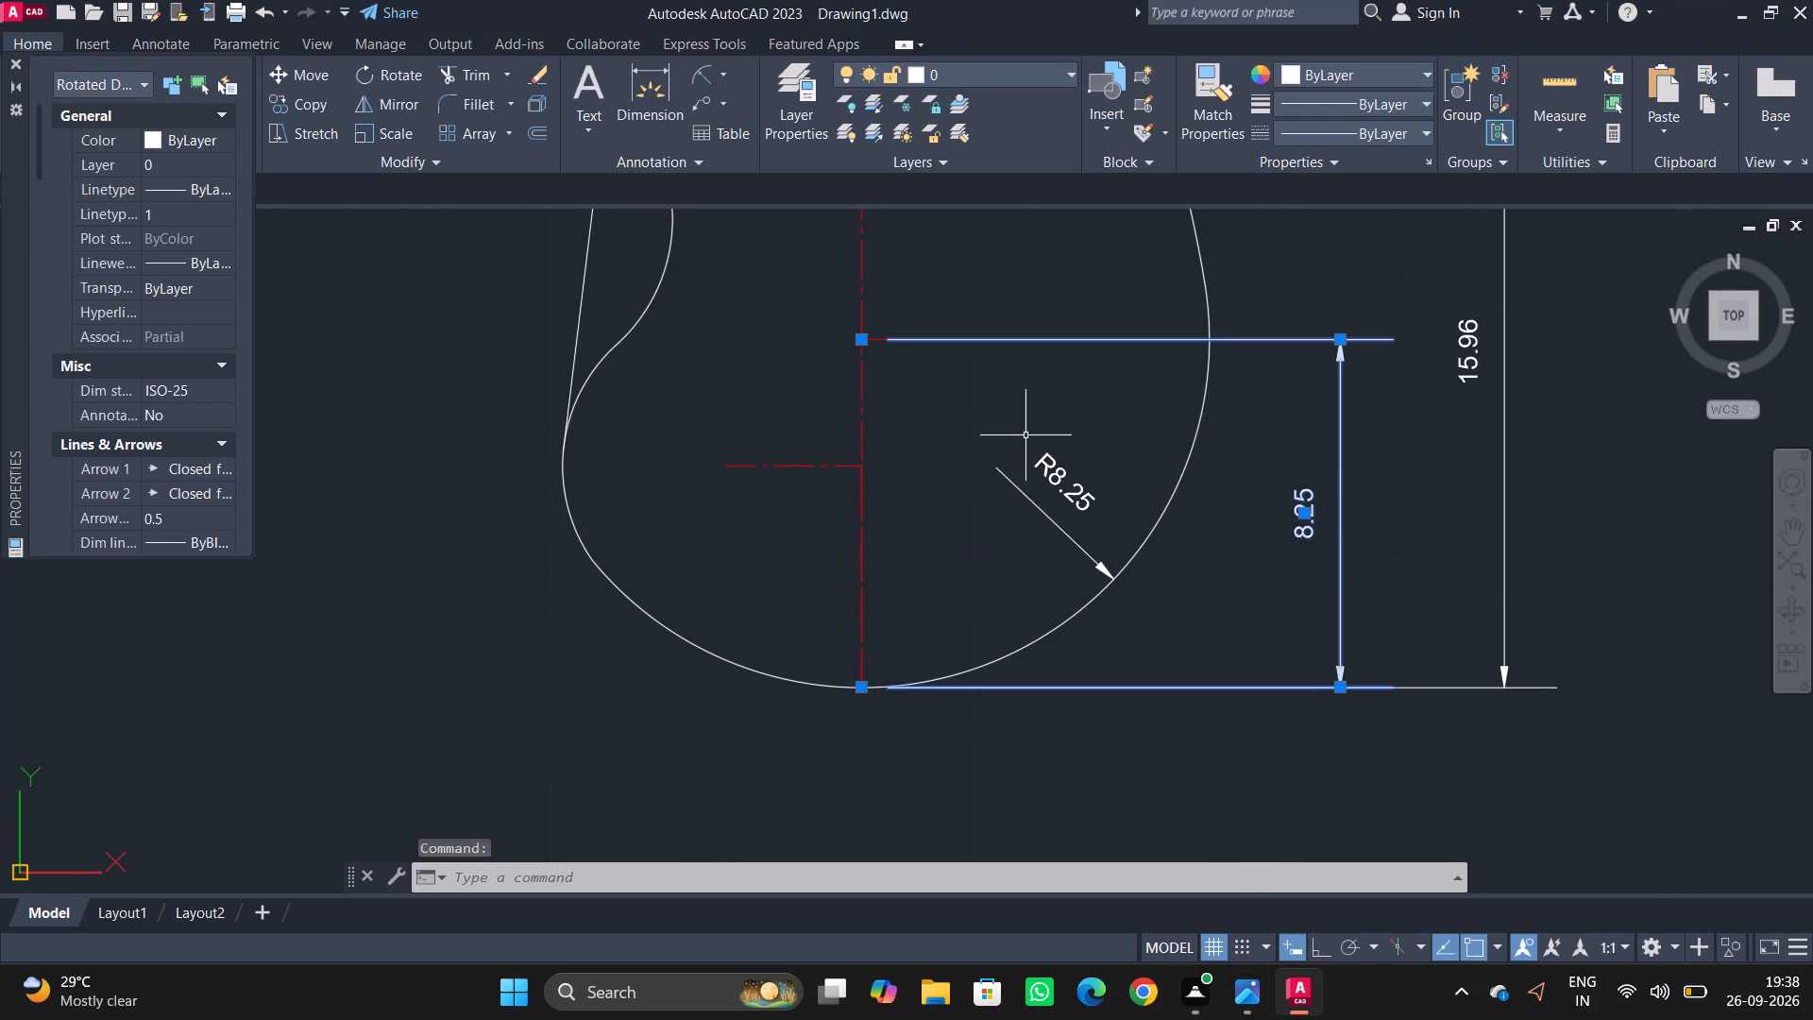
pyautogui.press('Escape')
pyautogui.press('Escape')
pyautogui.press('Escape')
pyautogui.write('TR')
pyautogui.press('space')
pyautogui.click(1386, 336)
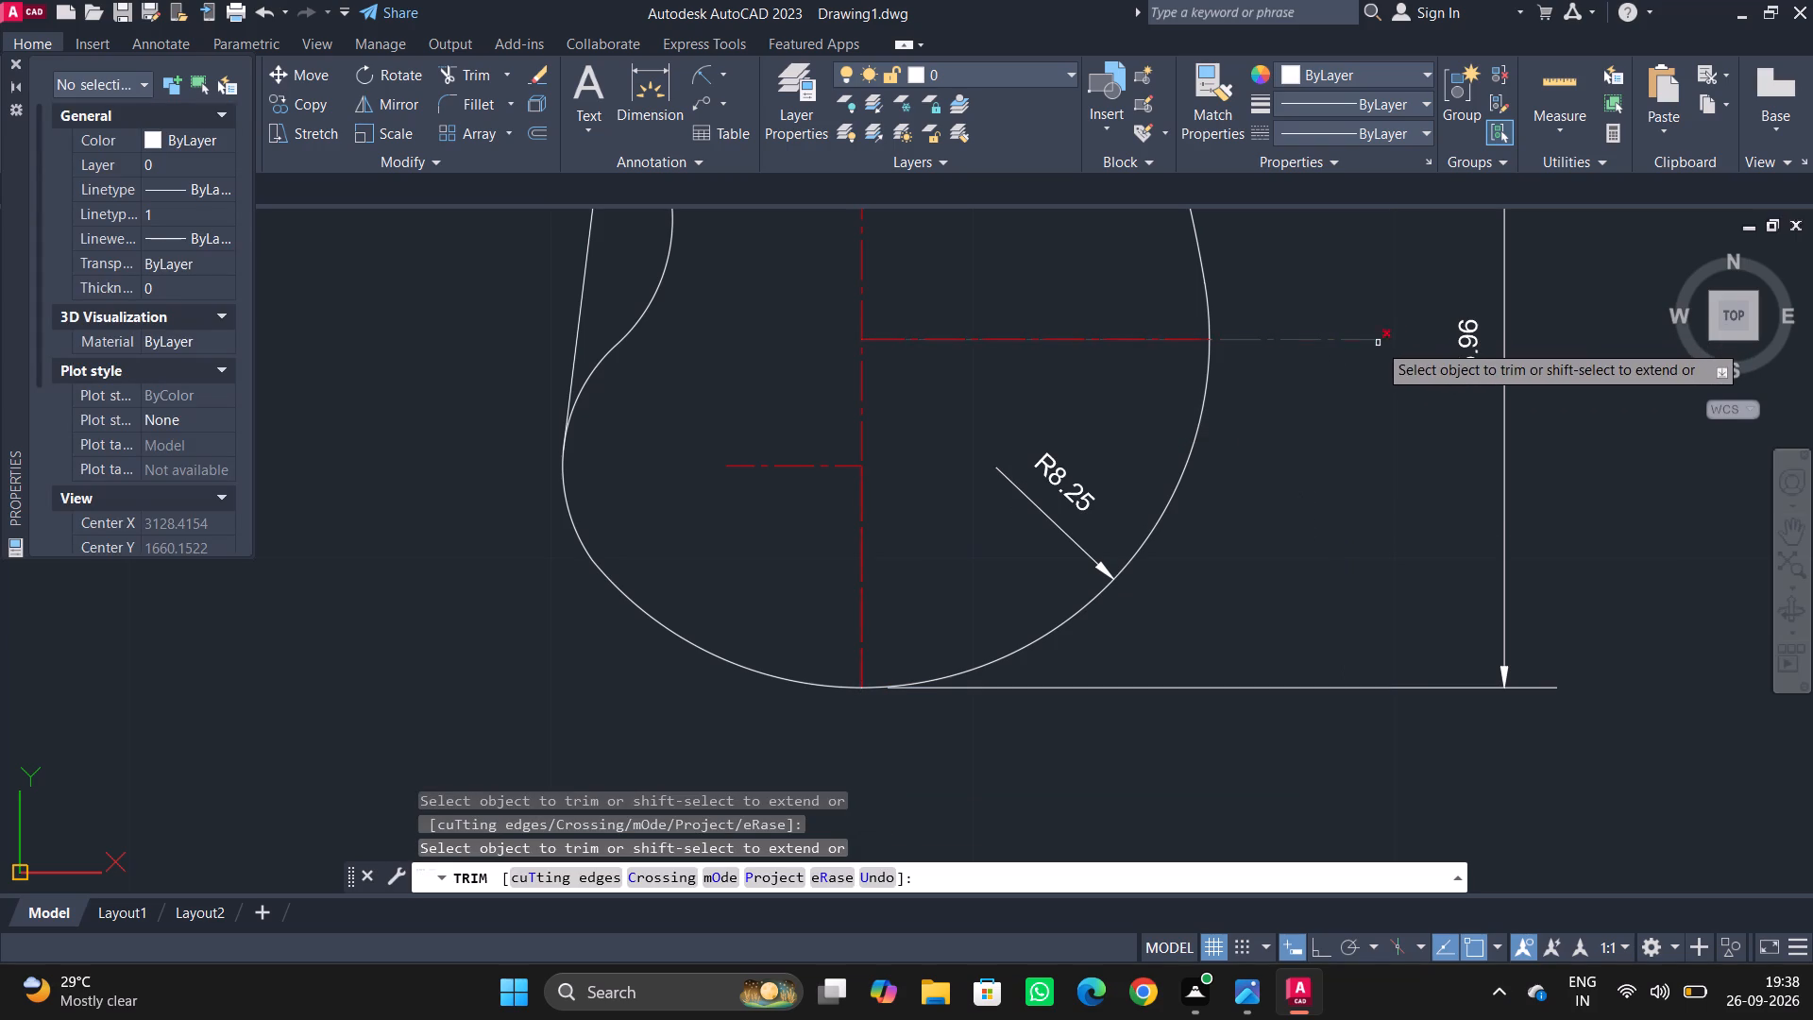
pyautogui.click(1364, 343)
pyautogui.press('Escape')
pyautogui.press('Escape')
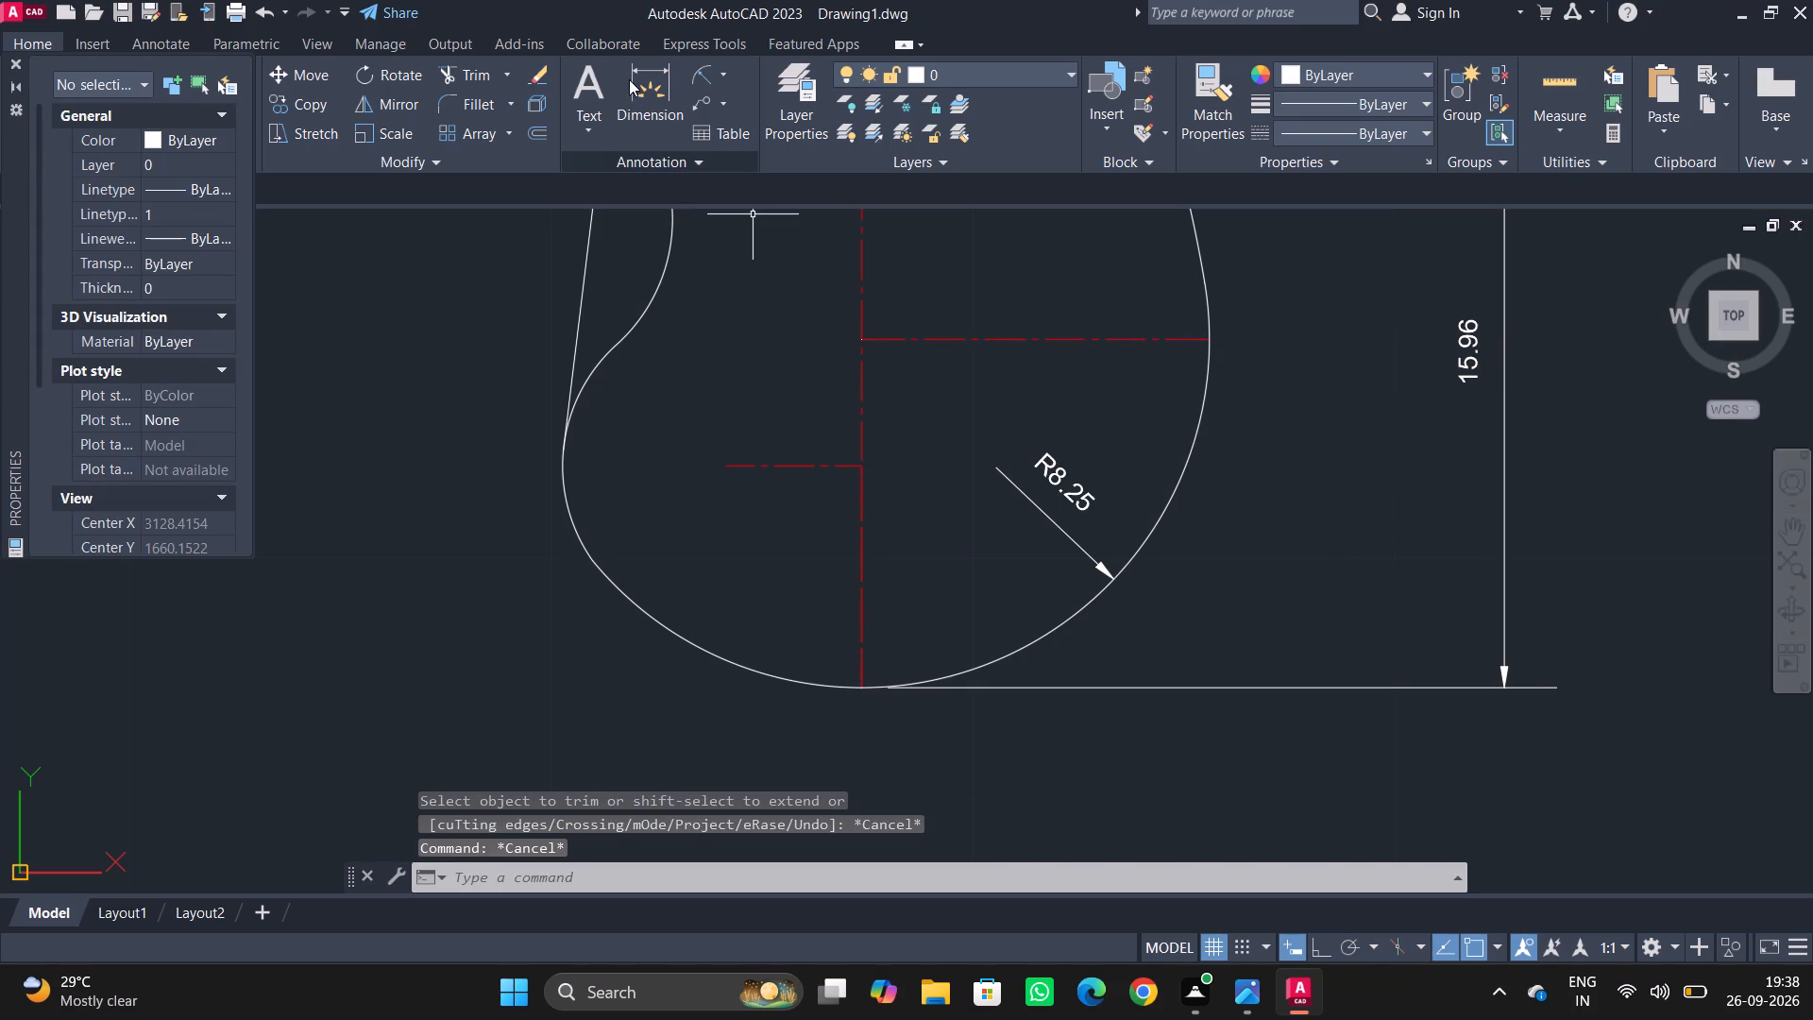
# Dimension the vertical distance from the outline's bottom point to the trimmed centre line's right end, placing it outside the outline.
pyautogui.click(629, 79)
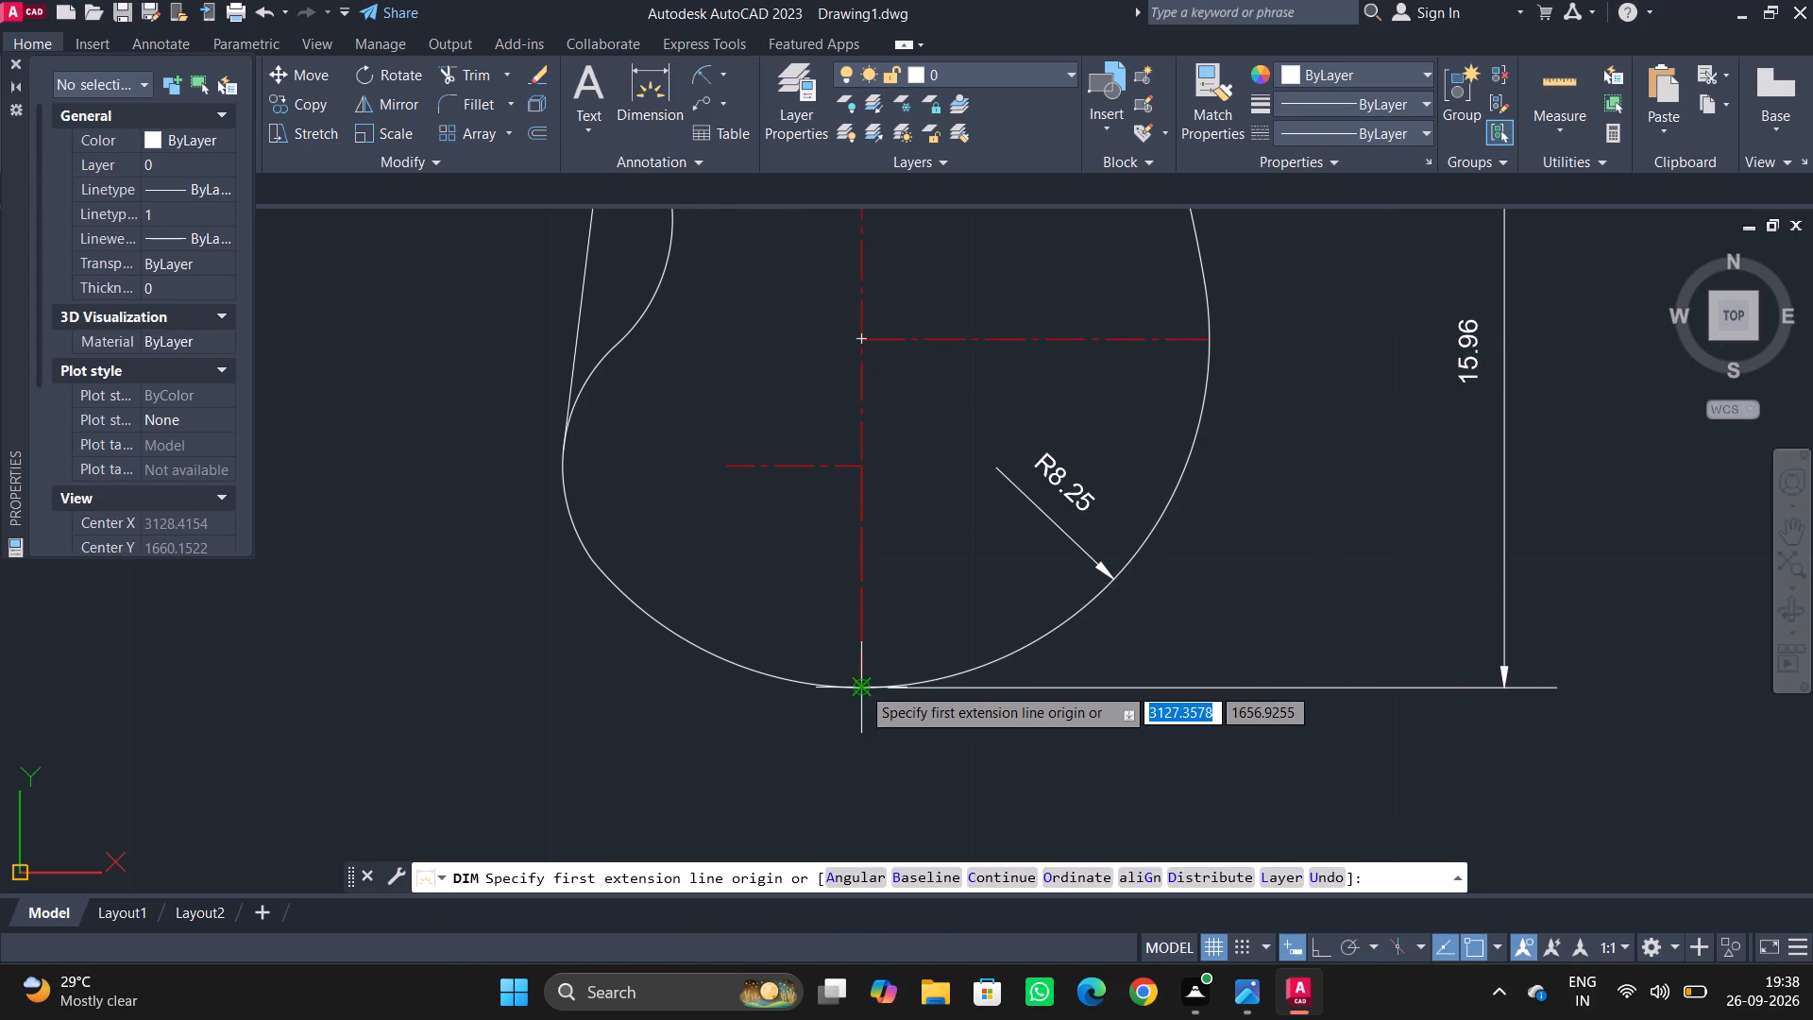
pyautogui.click(856, 688)
pyautogui.click(1209, 341)
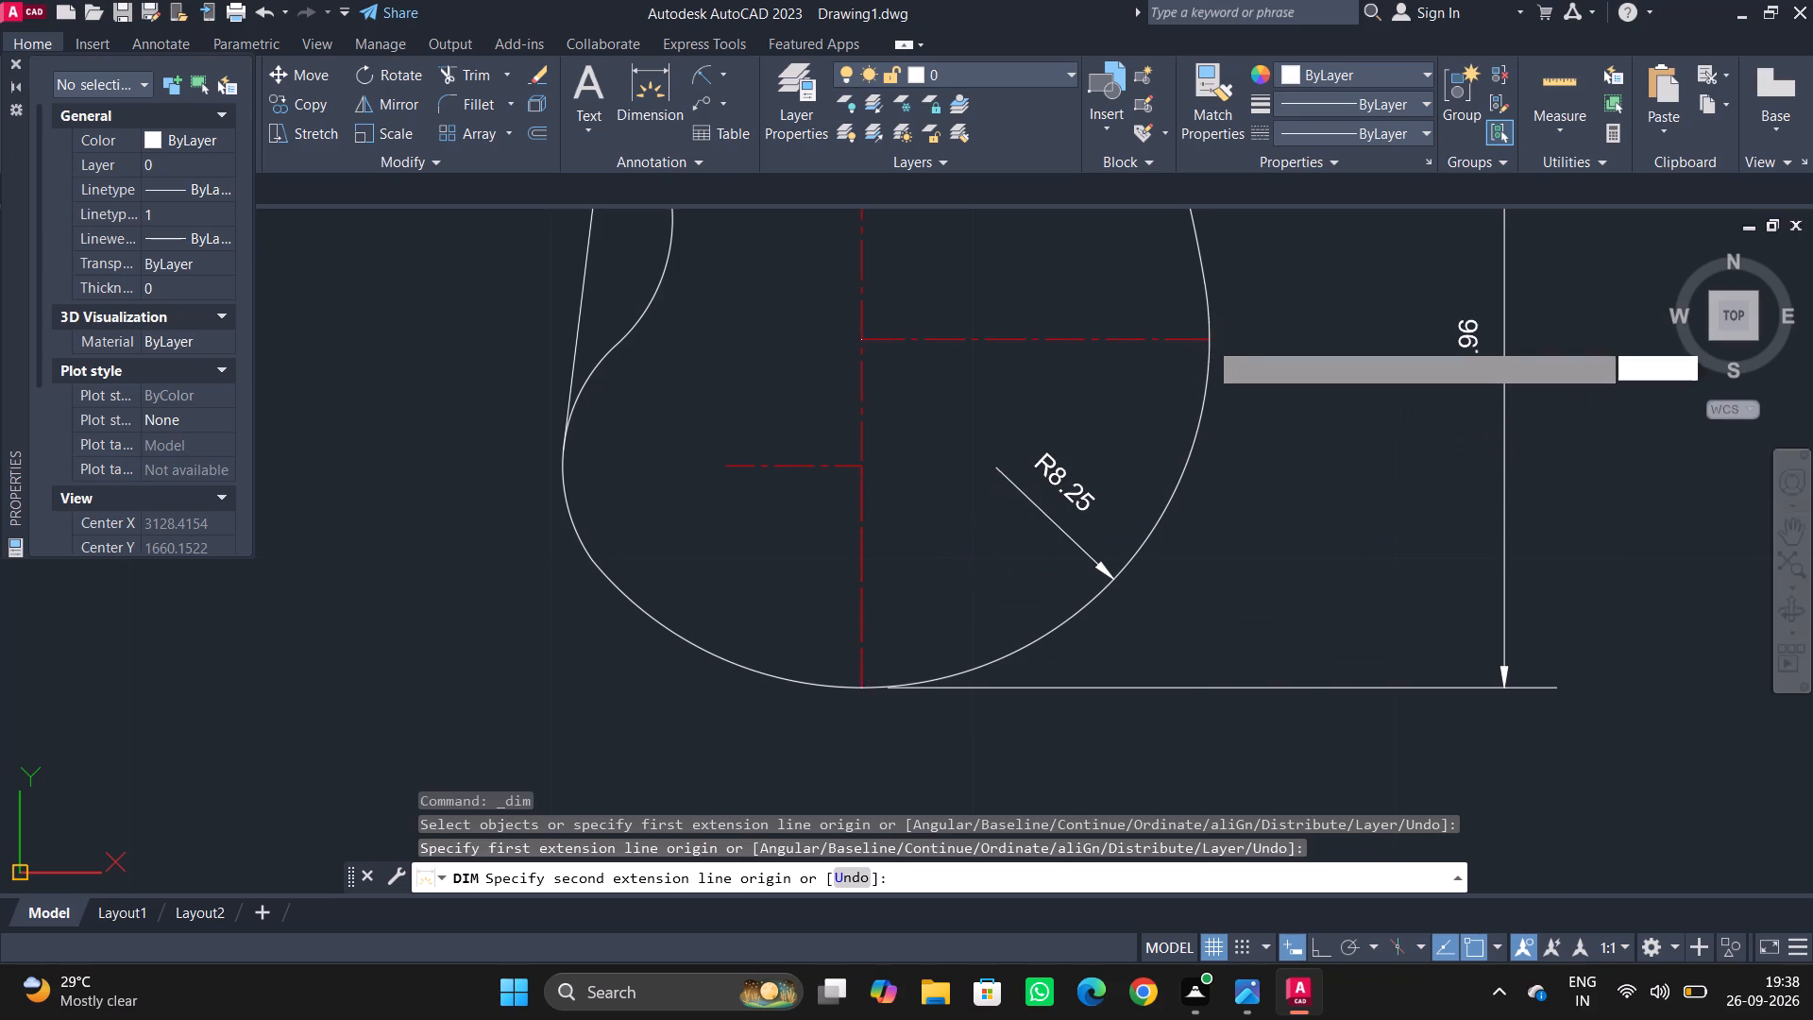
pyautogui.click(1308, 331)
pyautogui.press('Escape')
pyautogui.press('Escape')
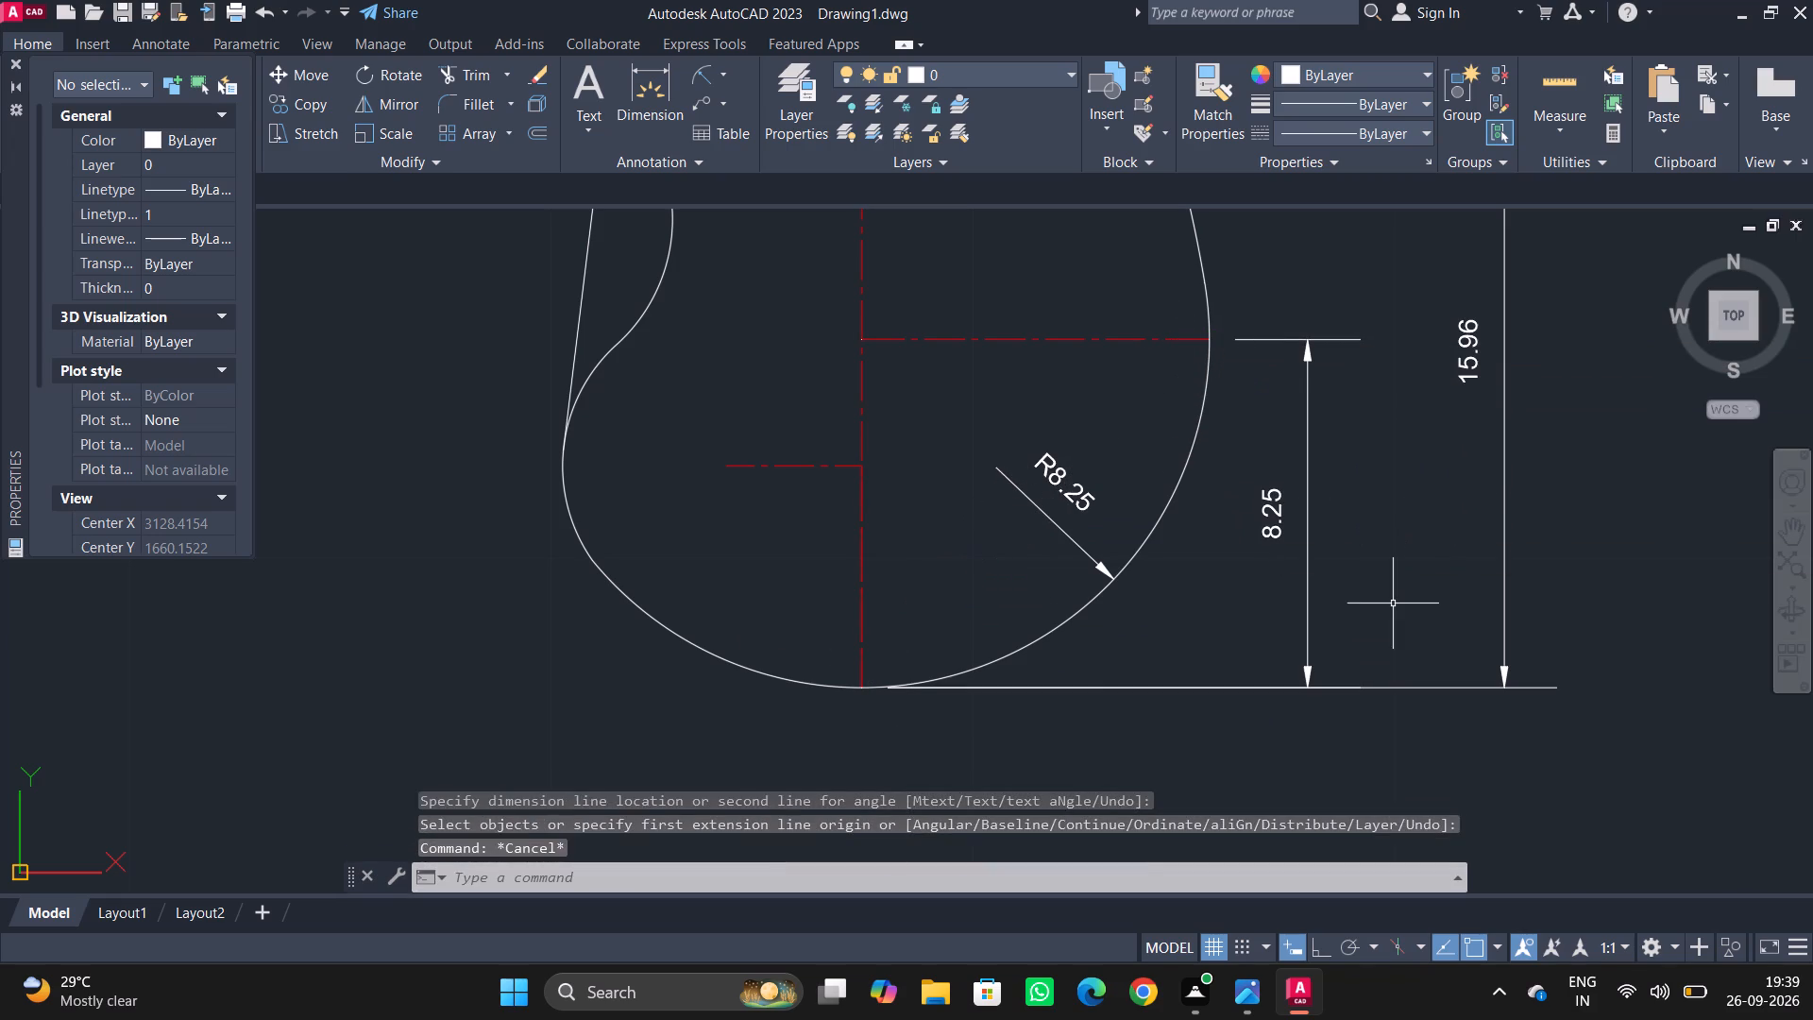
# Check the reference image, and dimension the short horizontal centre line's height above the outline's bottom, placing it left of the outline.
pyautogui.press('space')
pyautogui.hotkey('alt', 'Tab')
pyautogui.hotkey('alt', 'Tab')
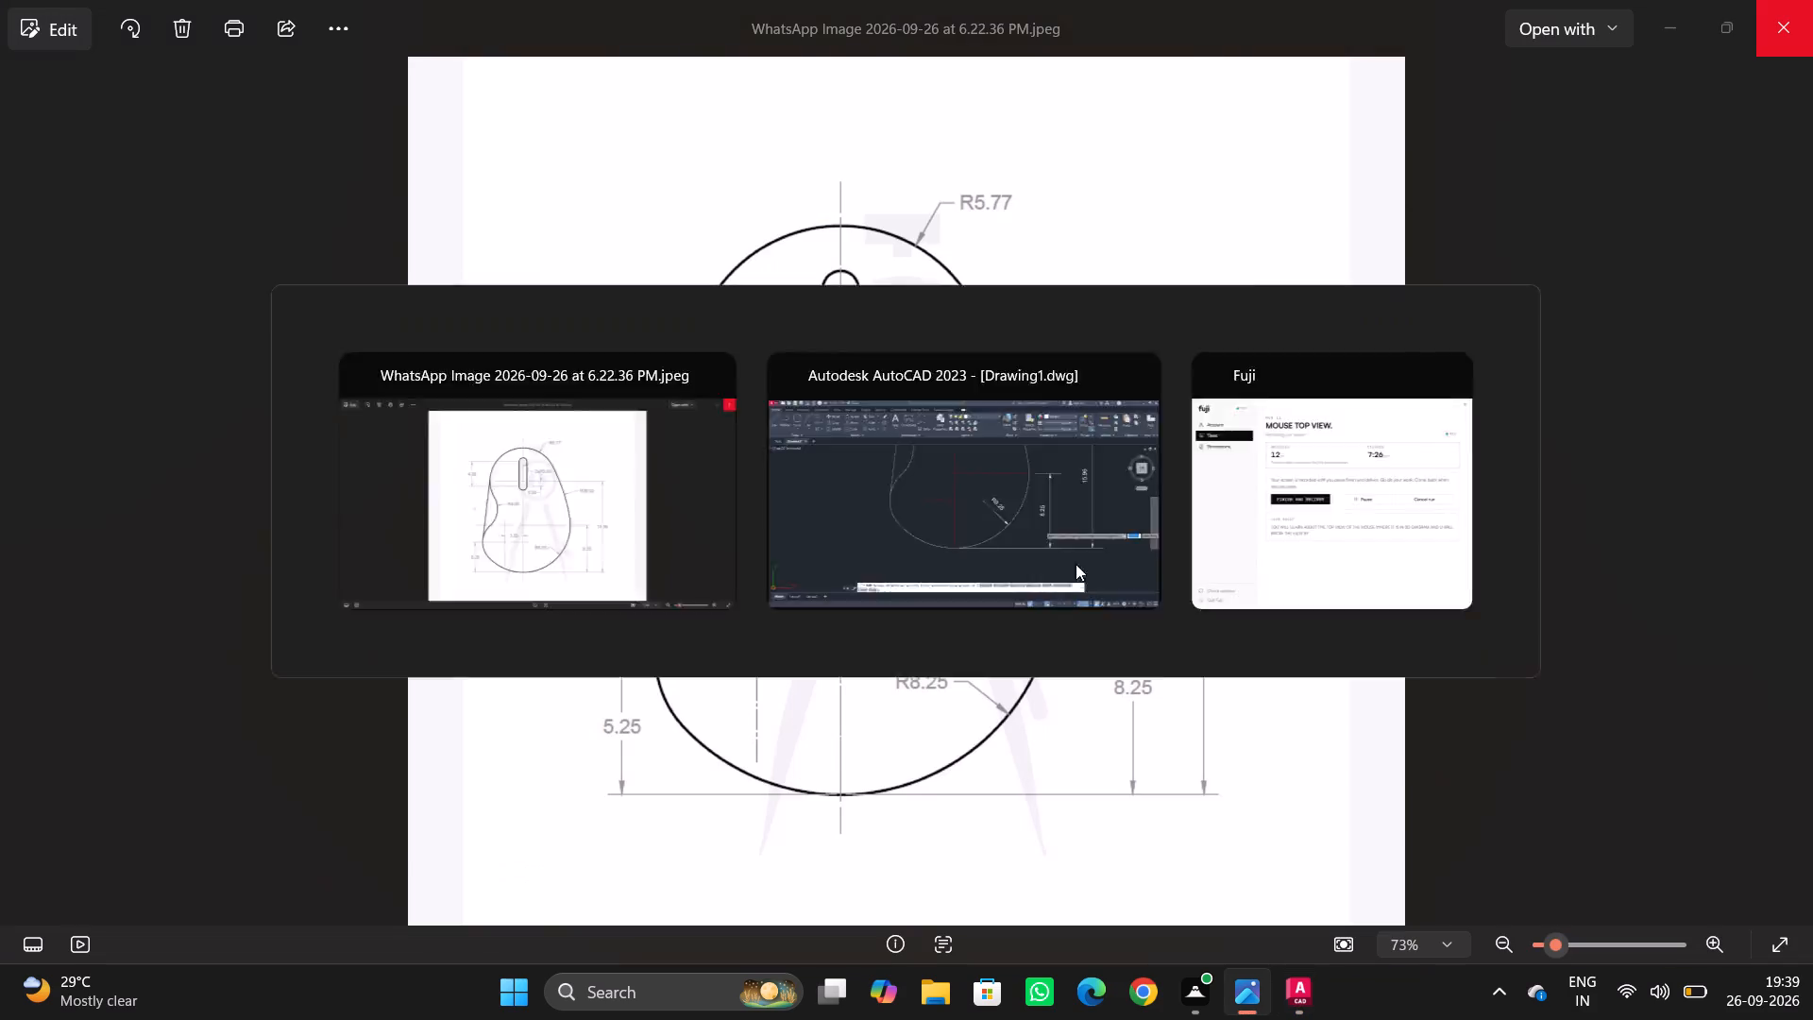
pyautogui.moveTo(1013, 519); pyautogui.dragTo(1125, 562, button='middle')
pyautogui.hotkey('alt', 'Tab')
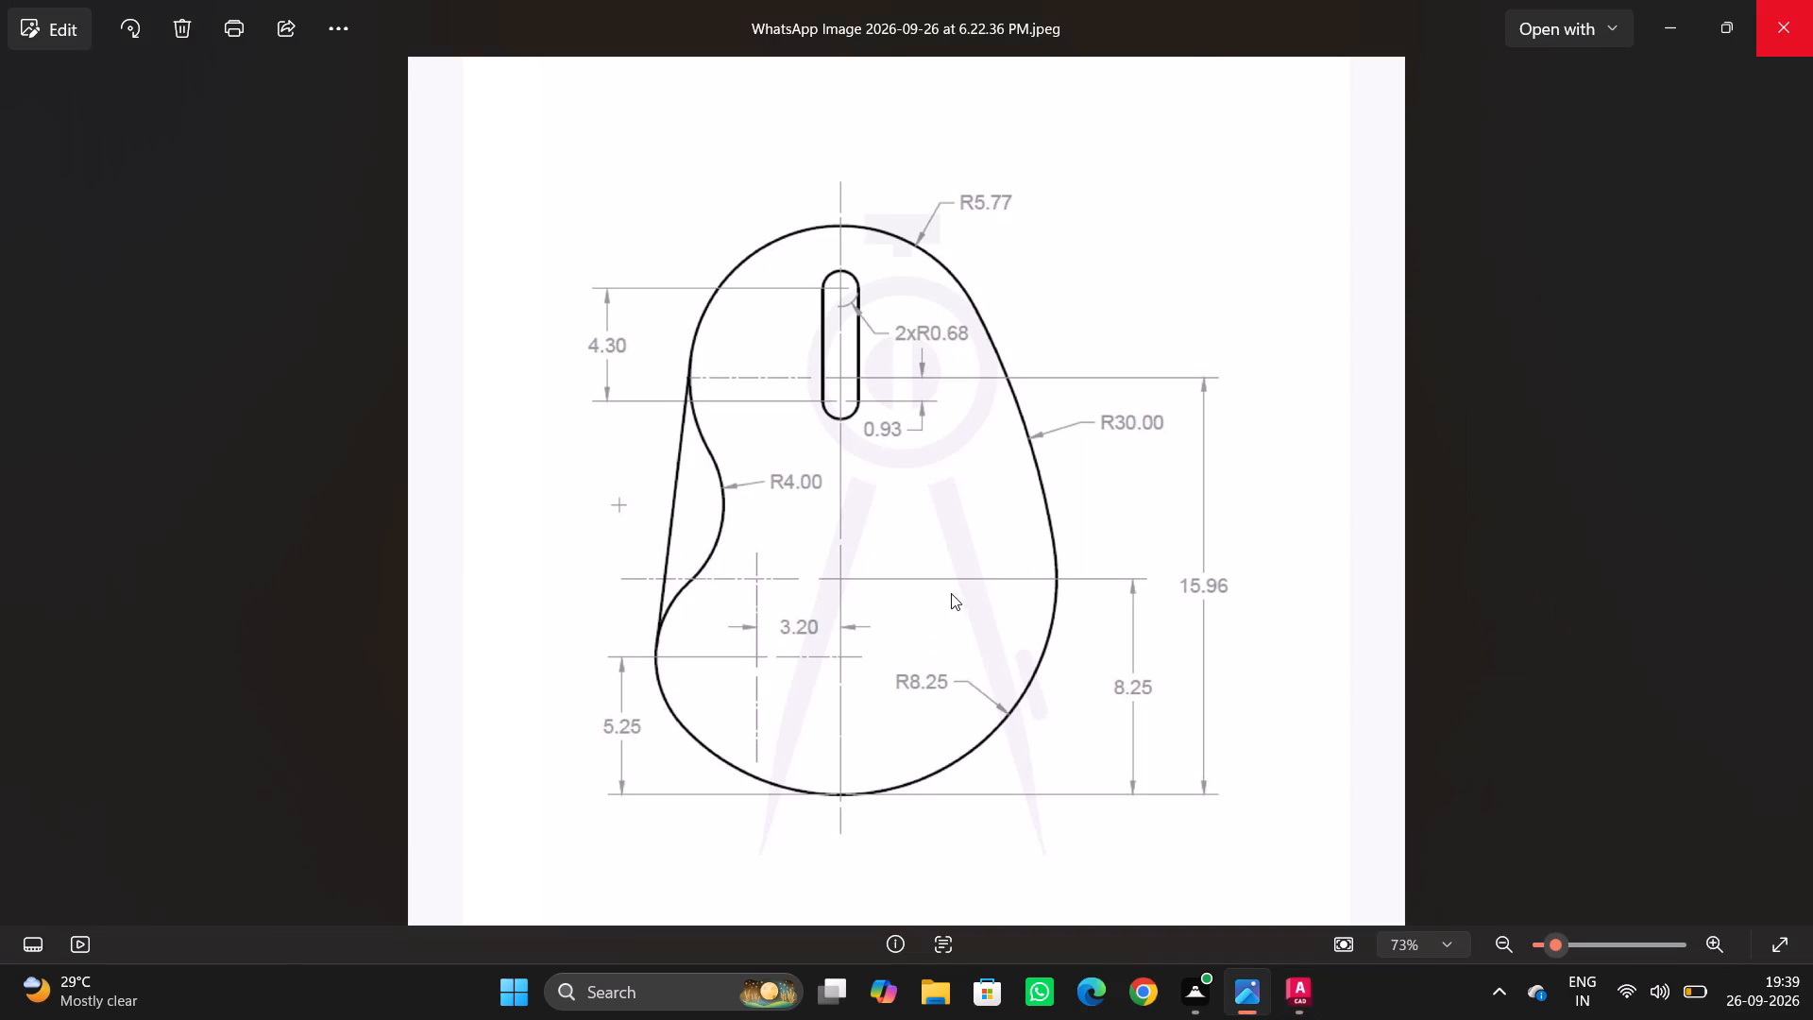
pyautogui.hotkey('alt', 'Tab')
pyautogui.moveTo(872, 538); pyautogui.dragTo(912, 500, button='middle')
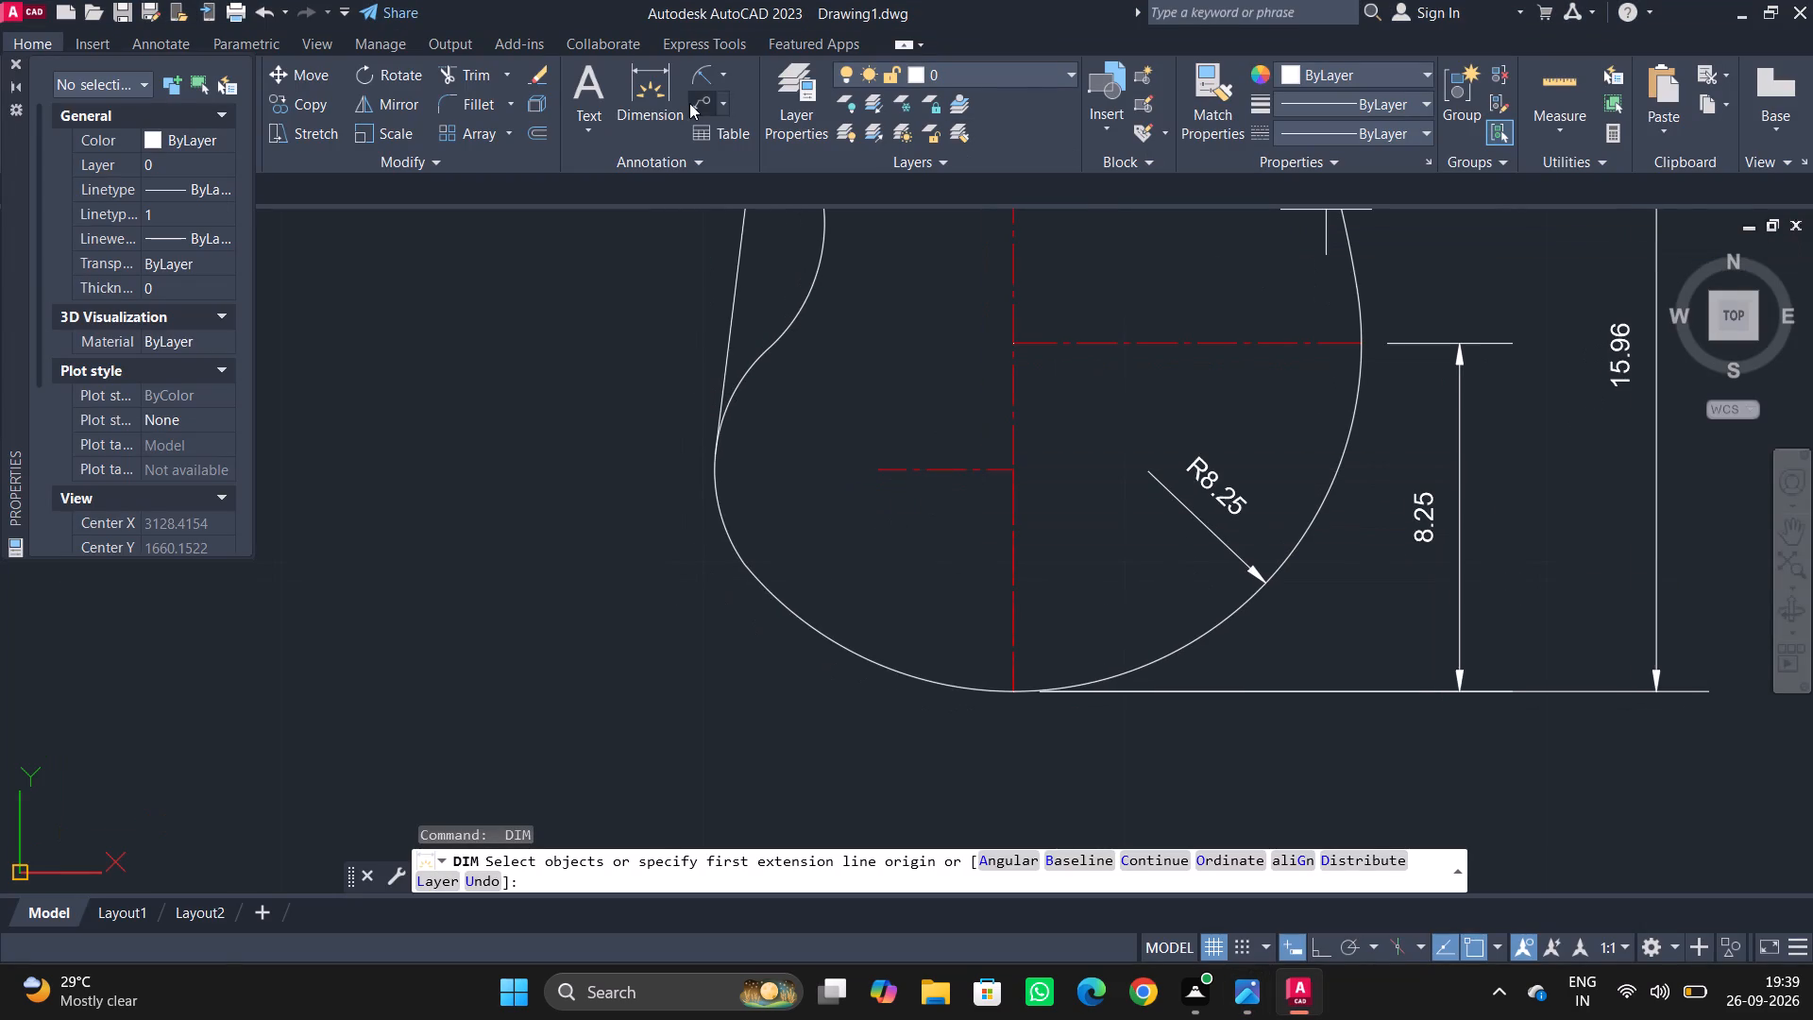
pyautogui.click(669, 95)
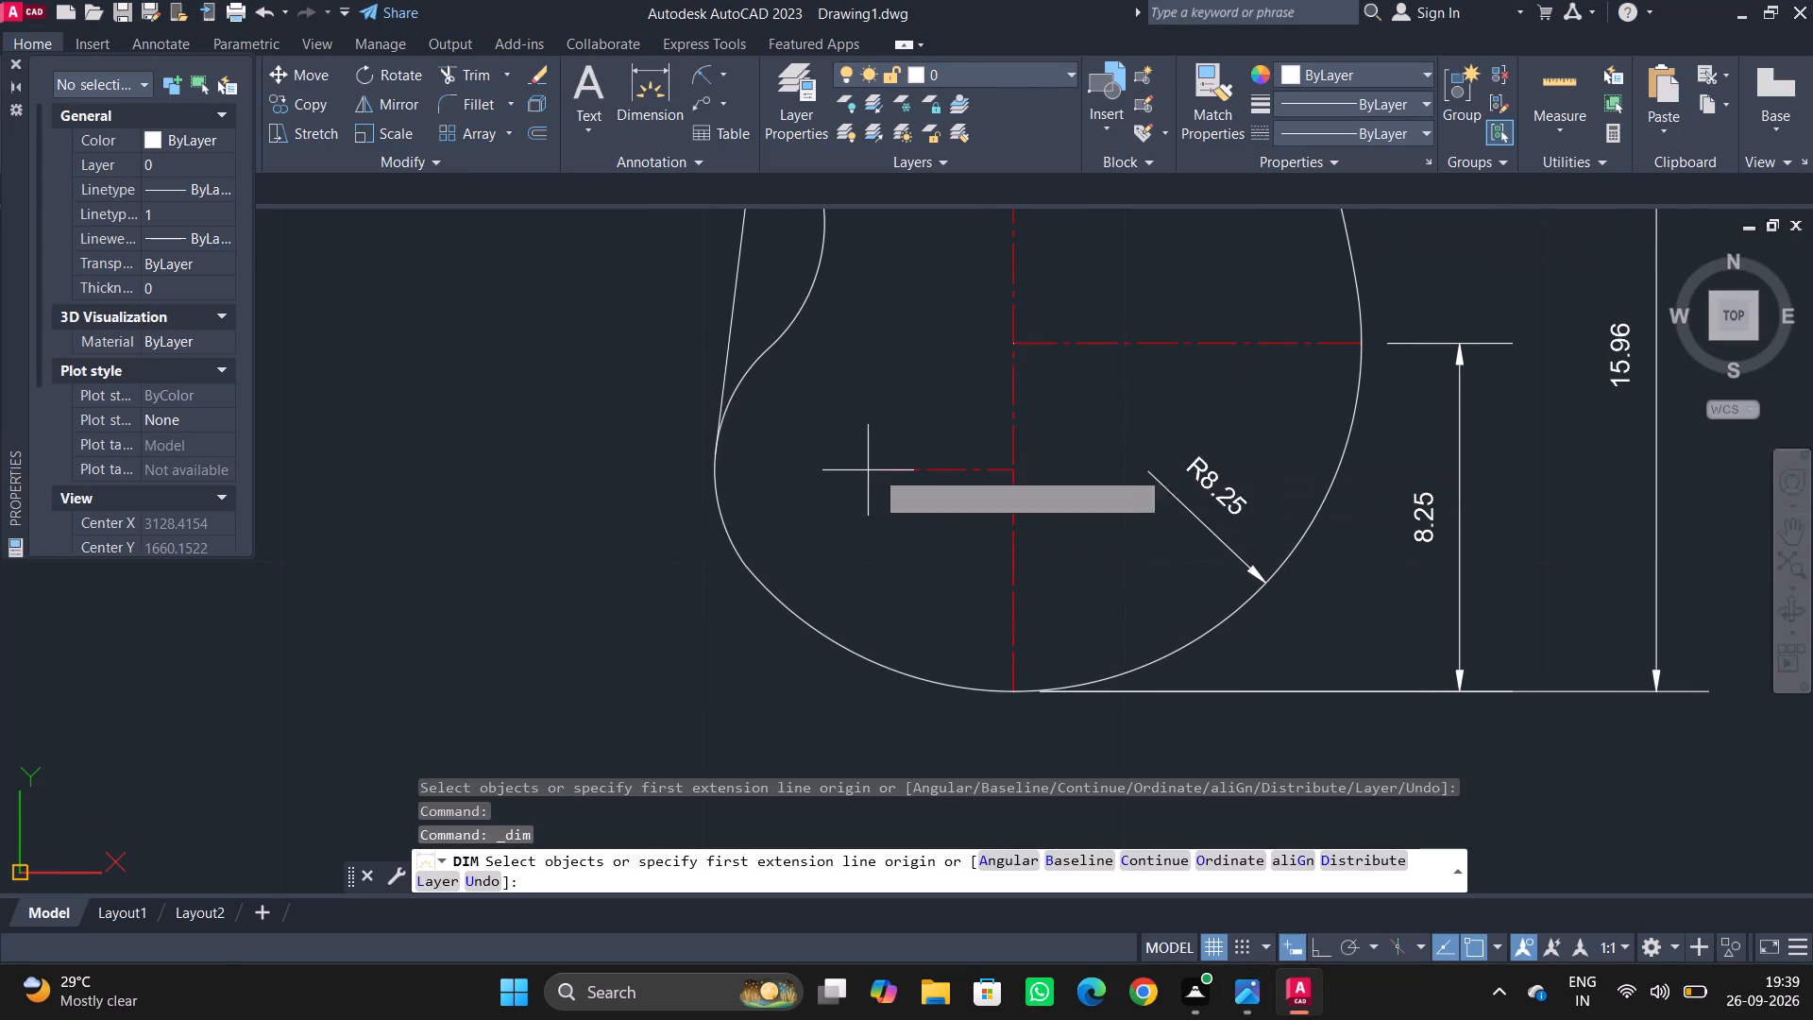
pyautogui.click(884, 470)
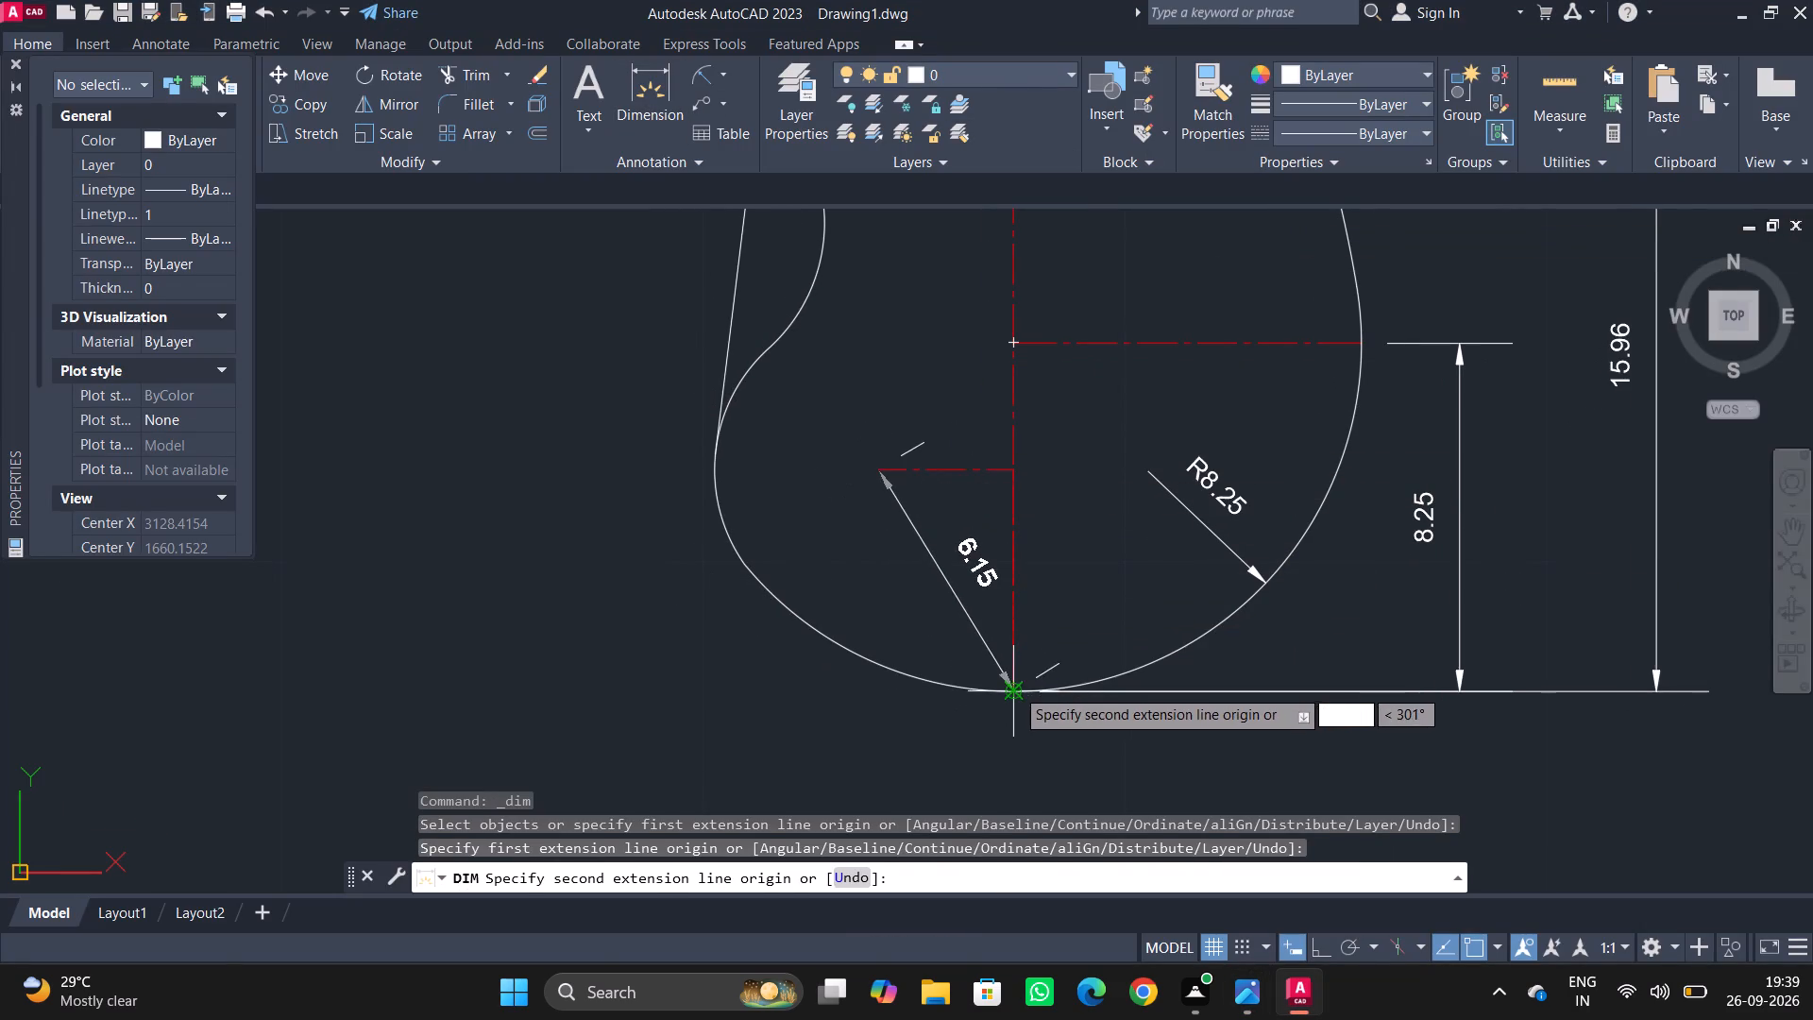
pyautogui.click(1015, 688)
pyautogui.click(630, 524)
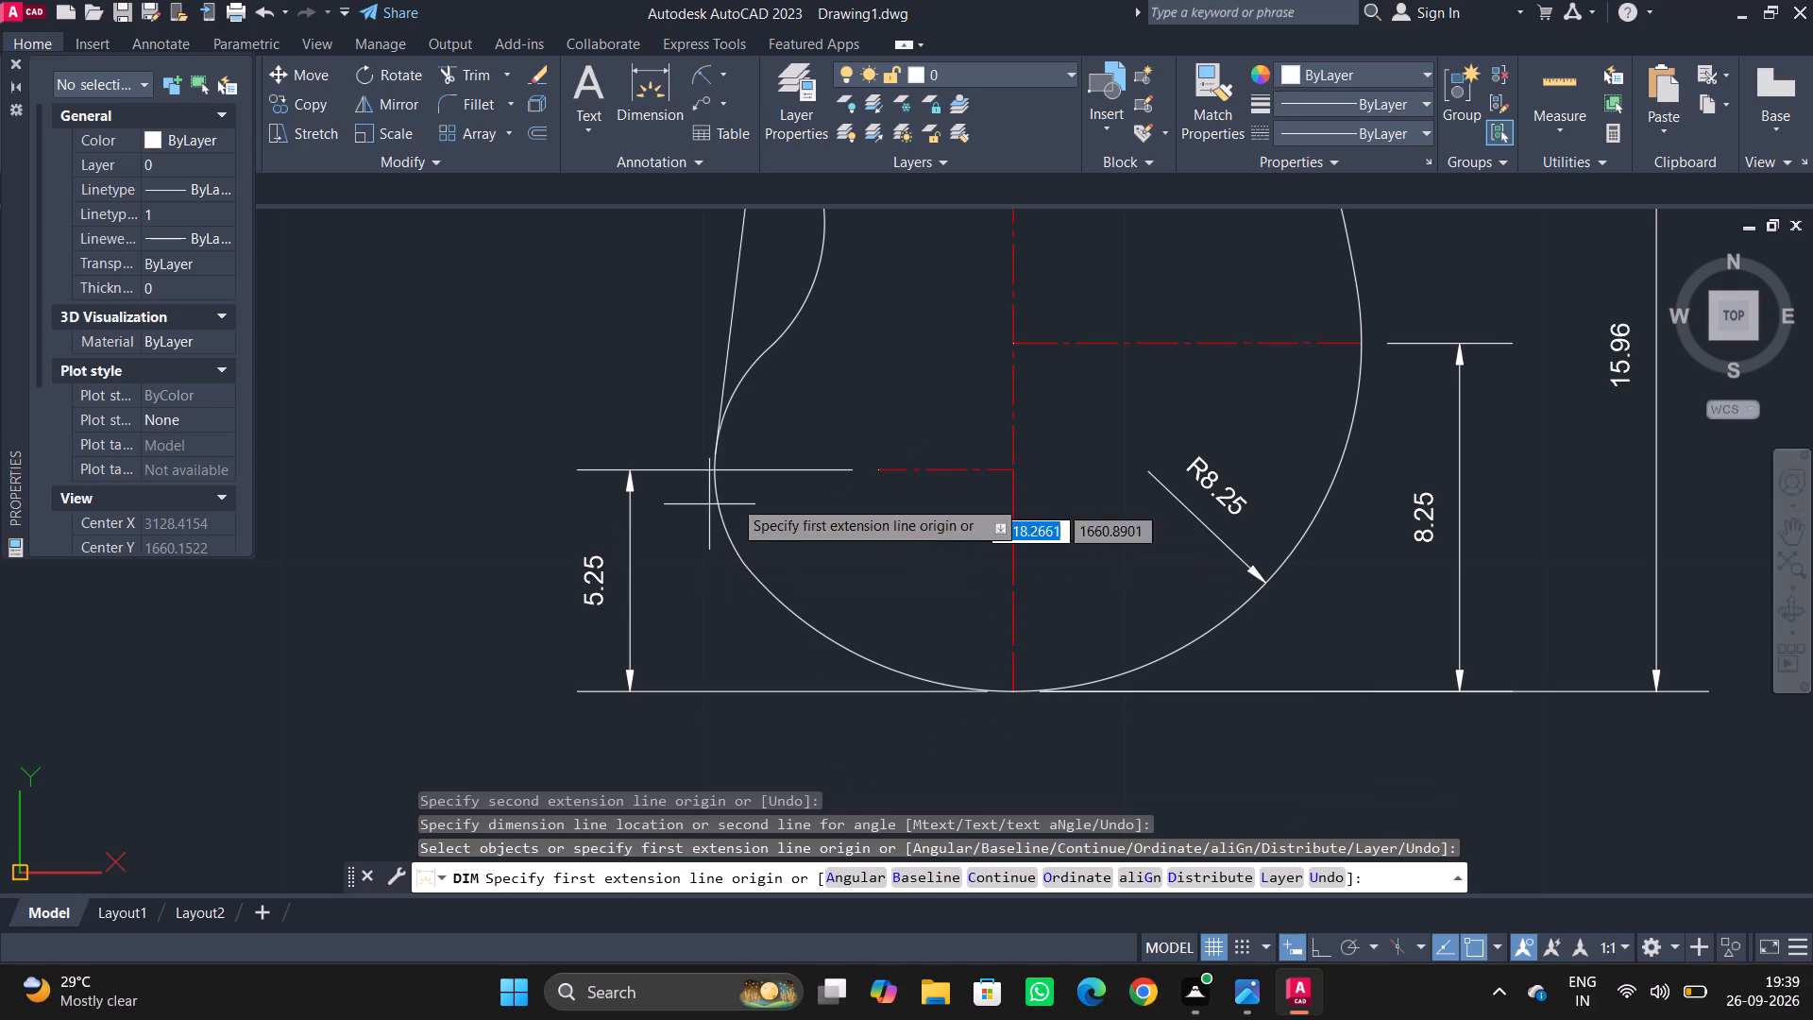
# Dimension the short horizontal centre line's length, placing the dimension just above it.
pyautogui.click(874, 475)
pyautogui.click(1013, 469)
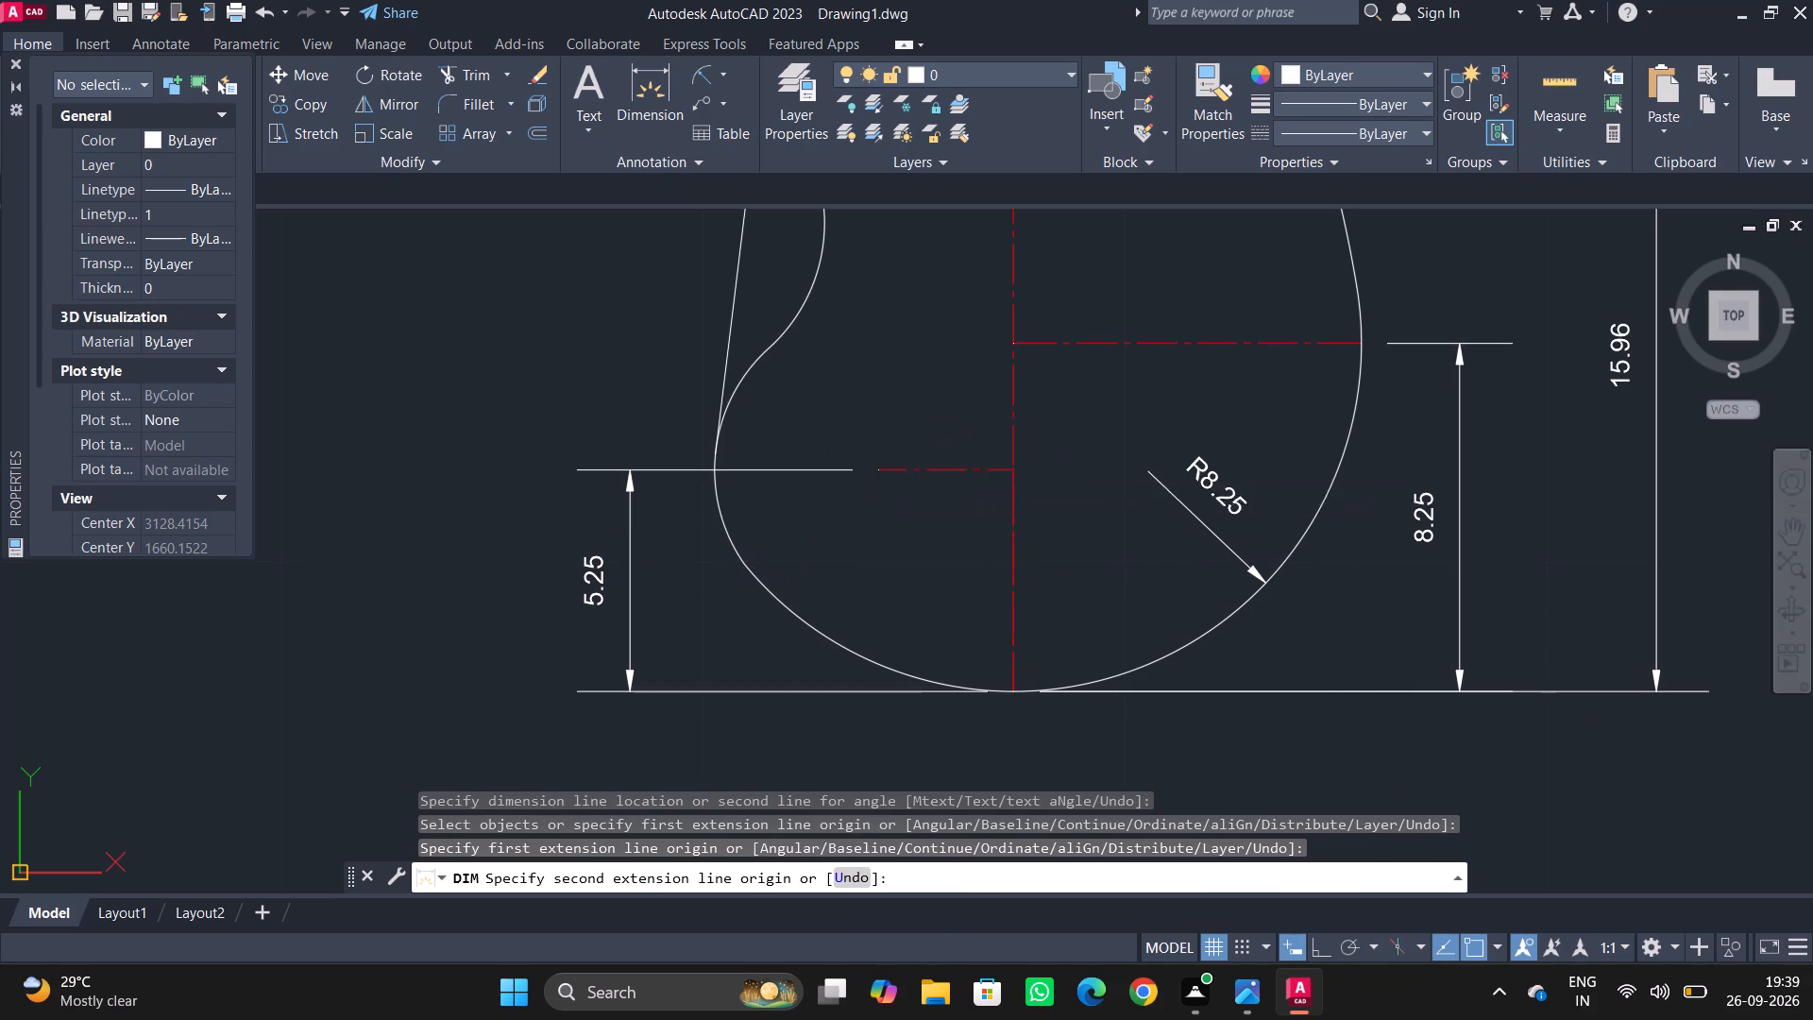
pyautogui.click(1006, 454)
pyautogui.press('Escape')
# Check the reference image, and add a radius dimension to the large right-hand side arc with its text outside the outline.
pyautogui.hotkey('alt', 'Tab')
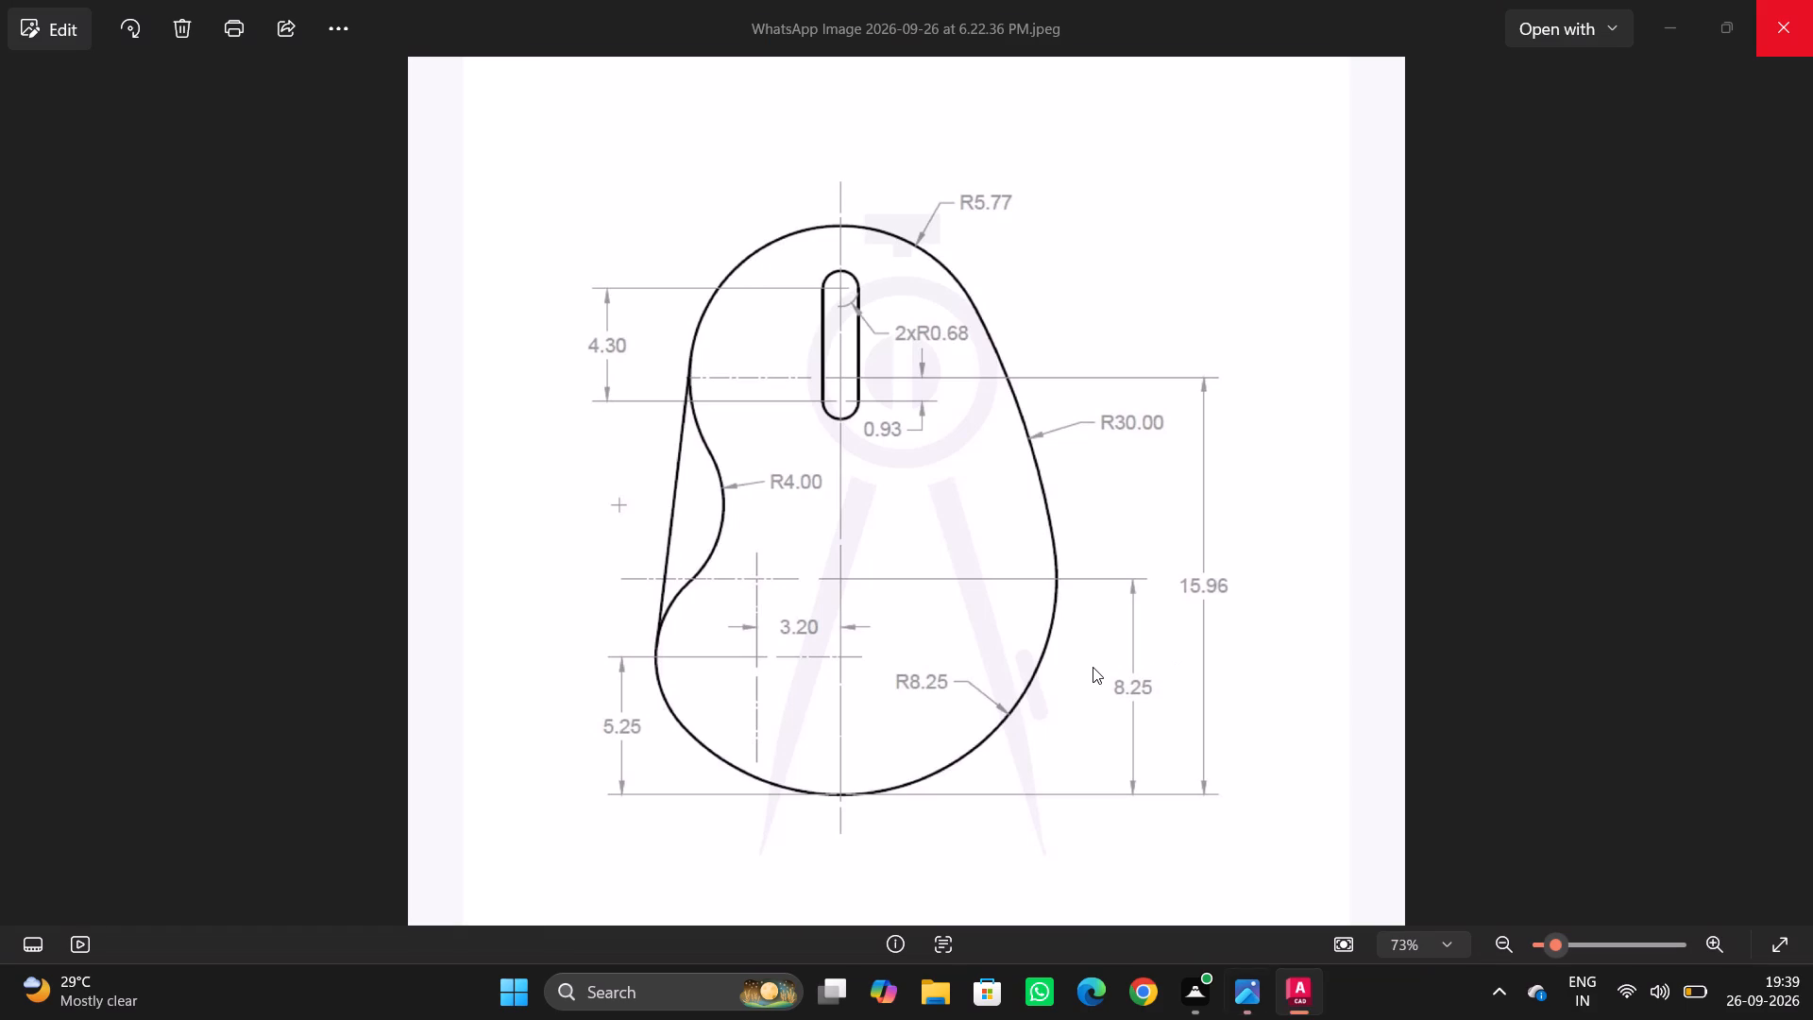
pyautogui.hotkey('alt', 'Tab')
pyautogui.hotkey('alt', 'Tab')
pyautogui.moveTo(1035, 736); pyautogui.dragTo(1029, 686, button='middle')
pyautogui.hotkey('alt', 'Tab')
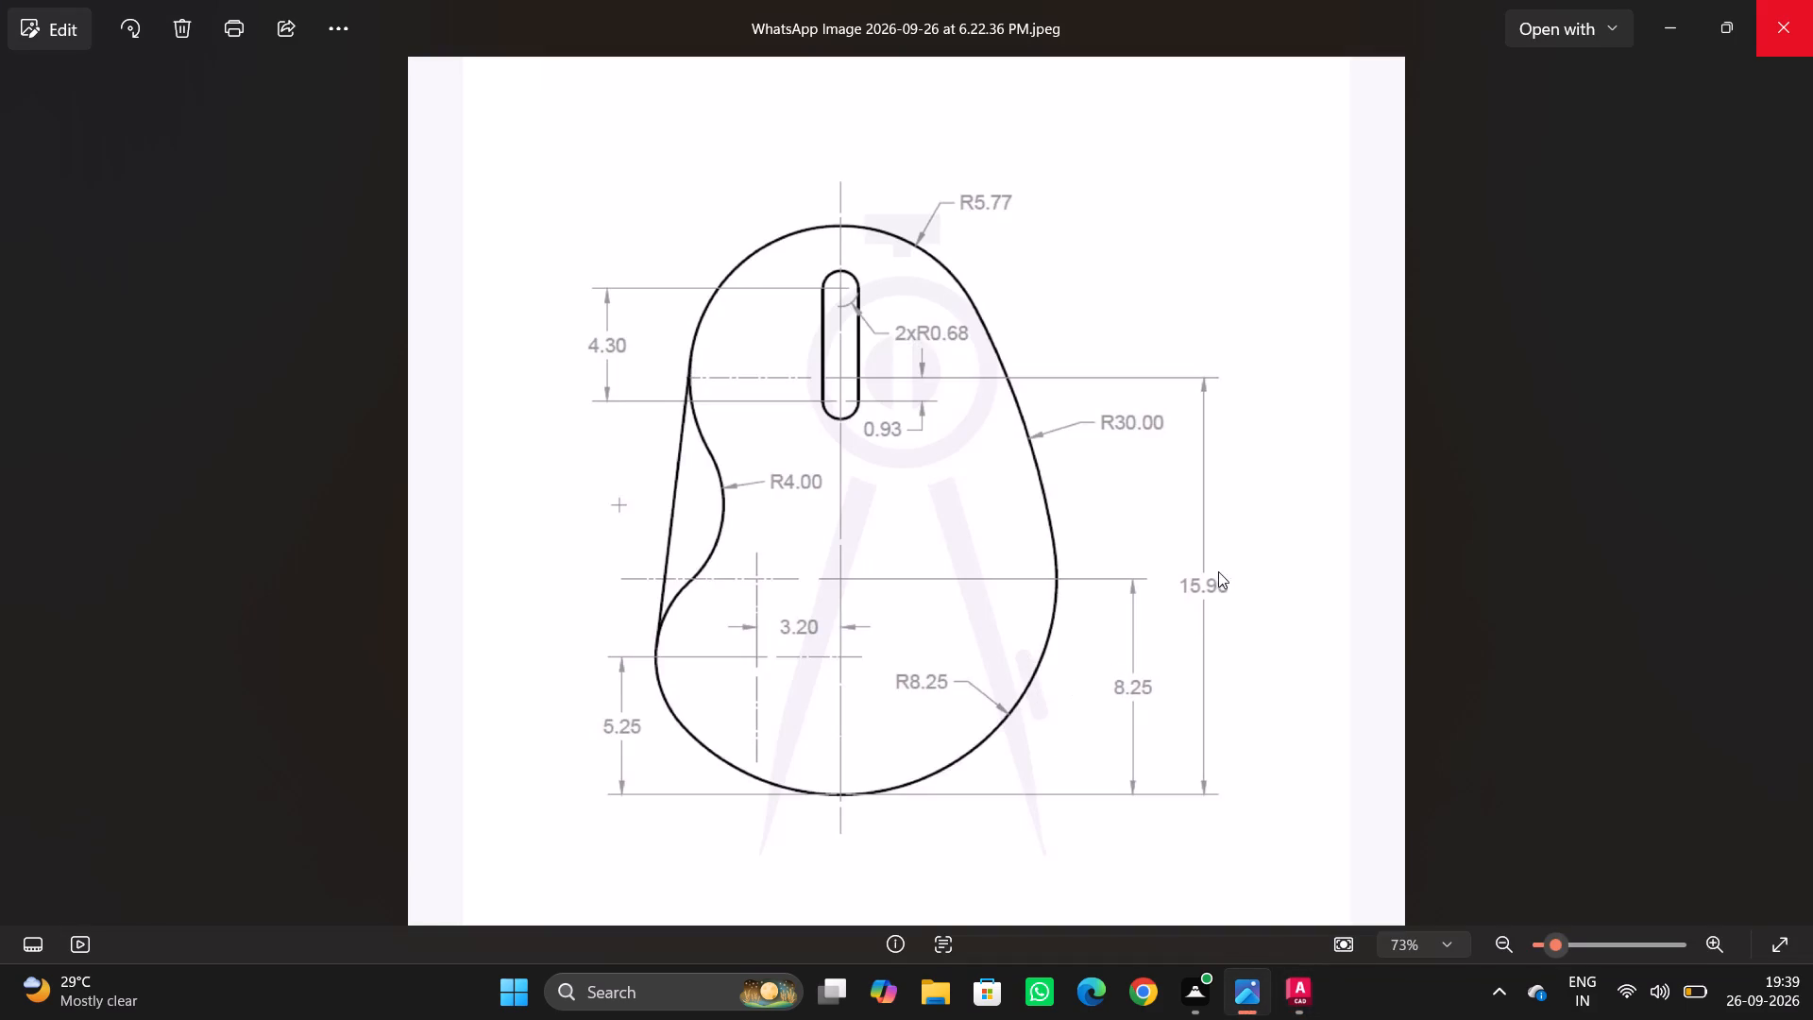
pyautogui.moveTo(1153, 471); pyautogui.dragTo(931, 807, button='middle')
pyautogui.press('space')
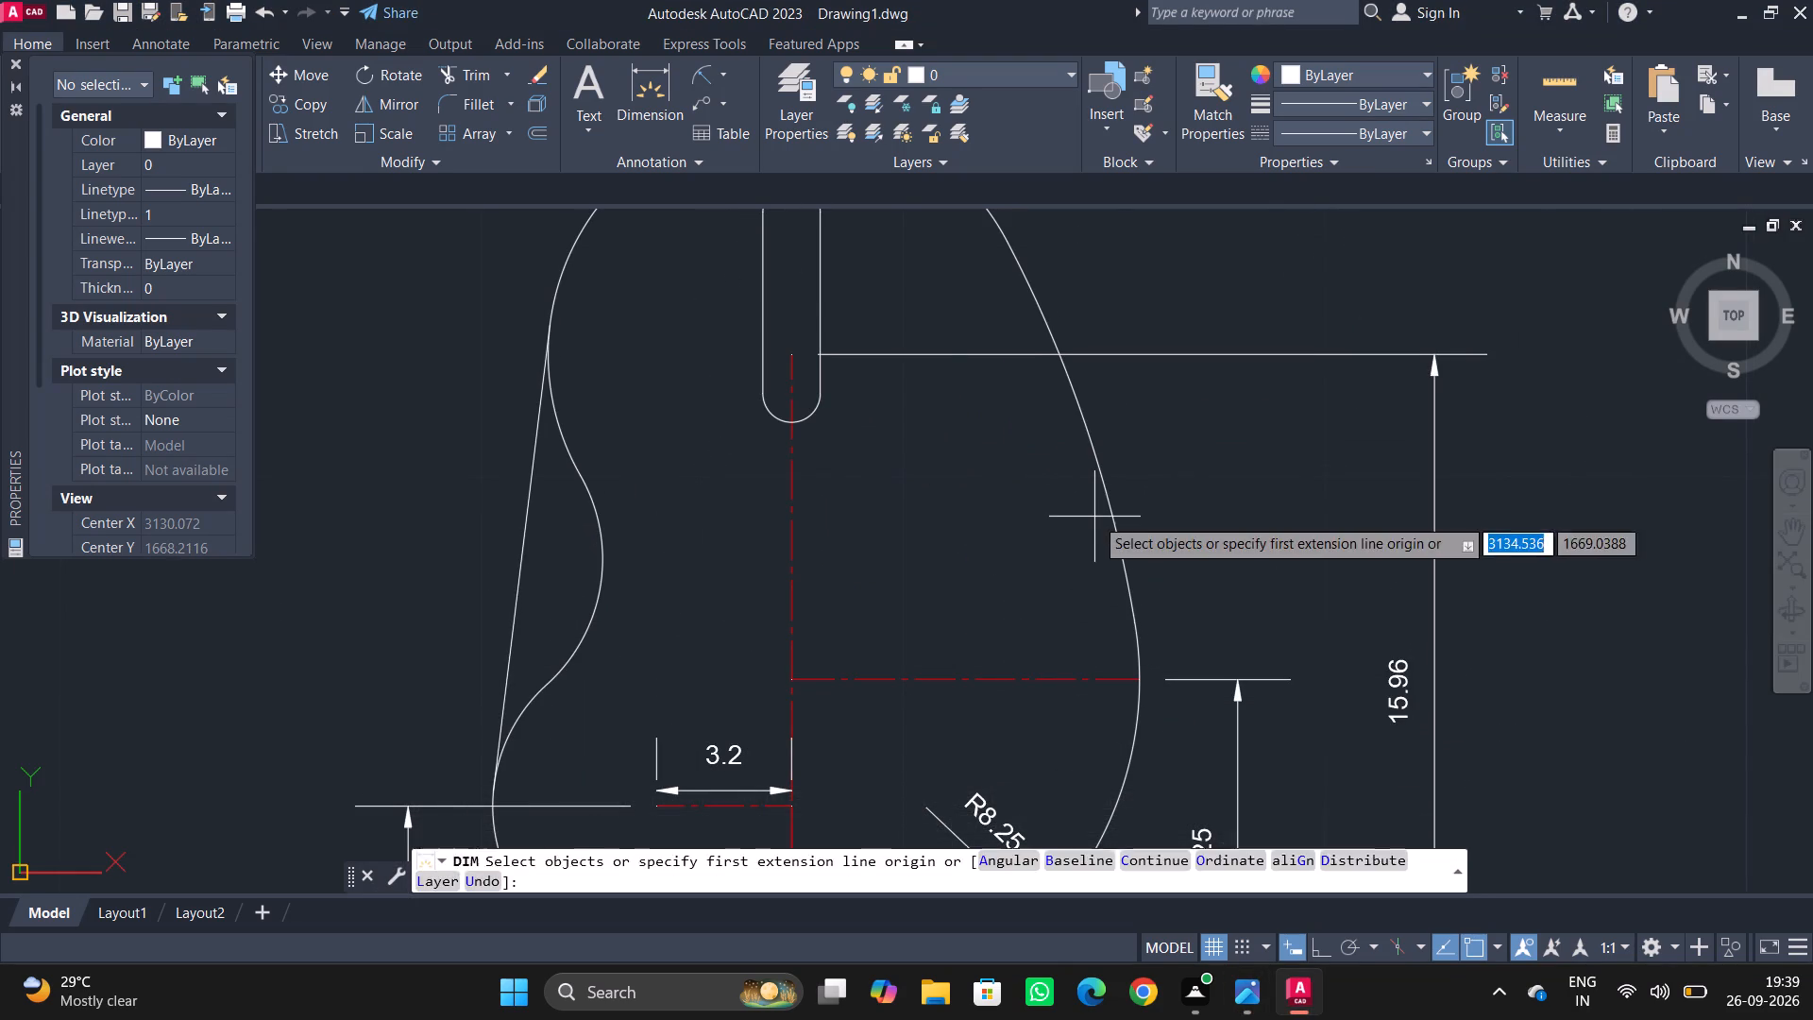
pyautogui.click(1106, 497)
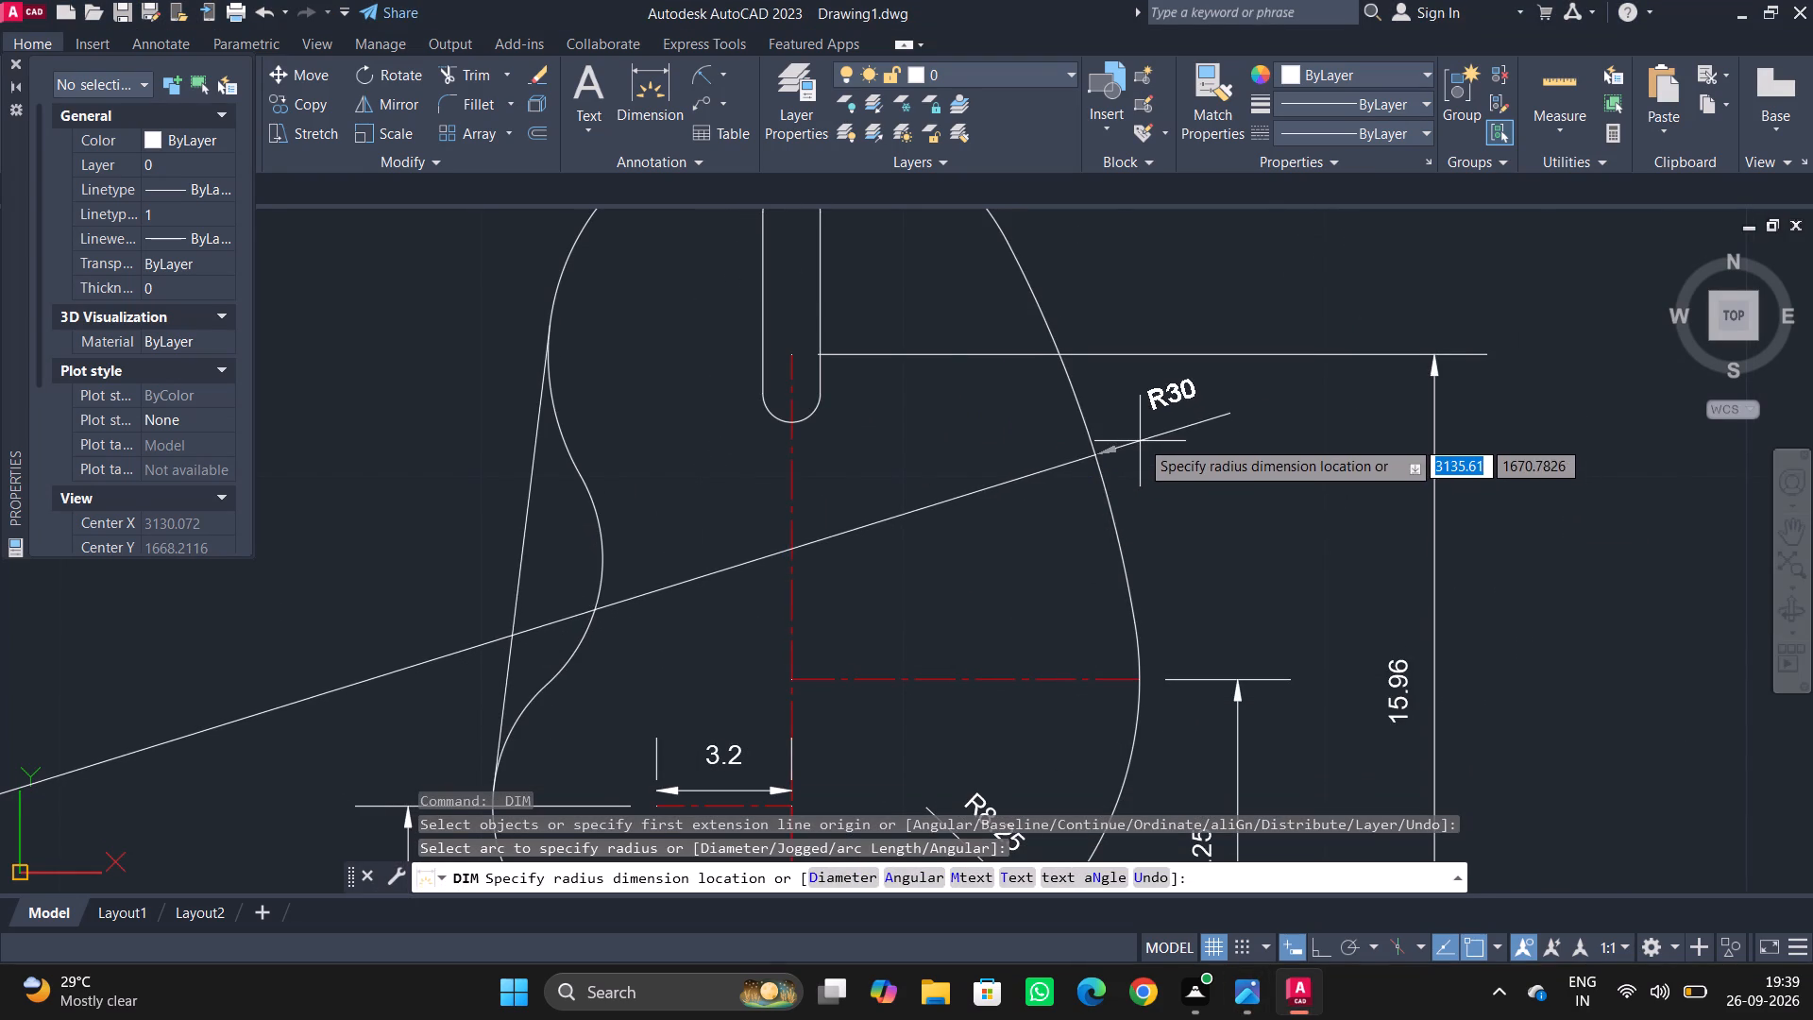
pyautogui.click(1142, 434)
pyautogui.press('Escape')
pyautogui.press('Escape')
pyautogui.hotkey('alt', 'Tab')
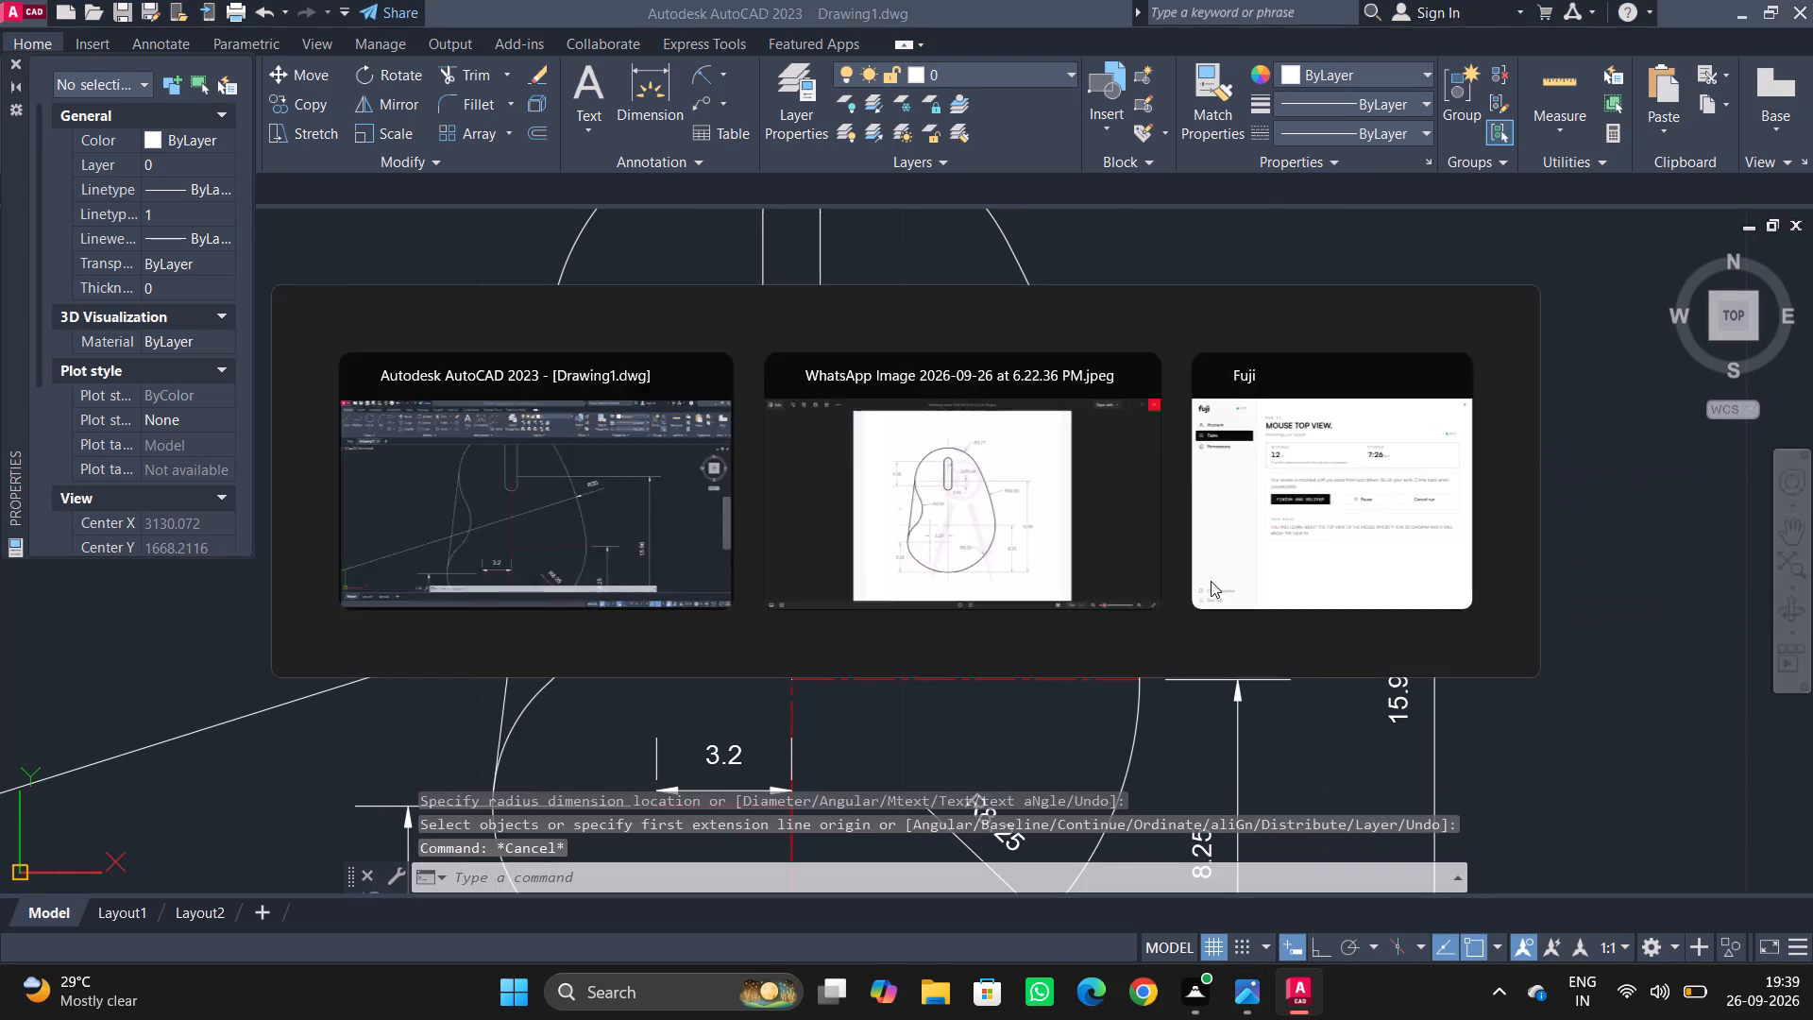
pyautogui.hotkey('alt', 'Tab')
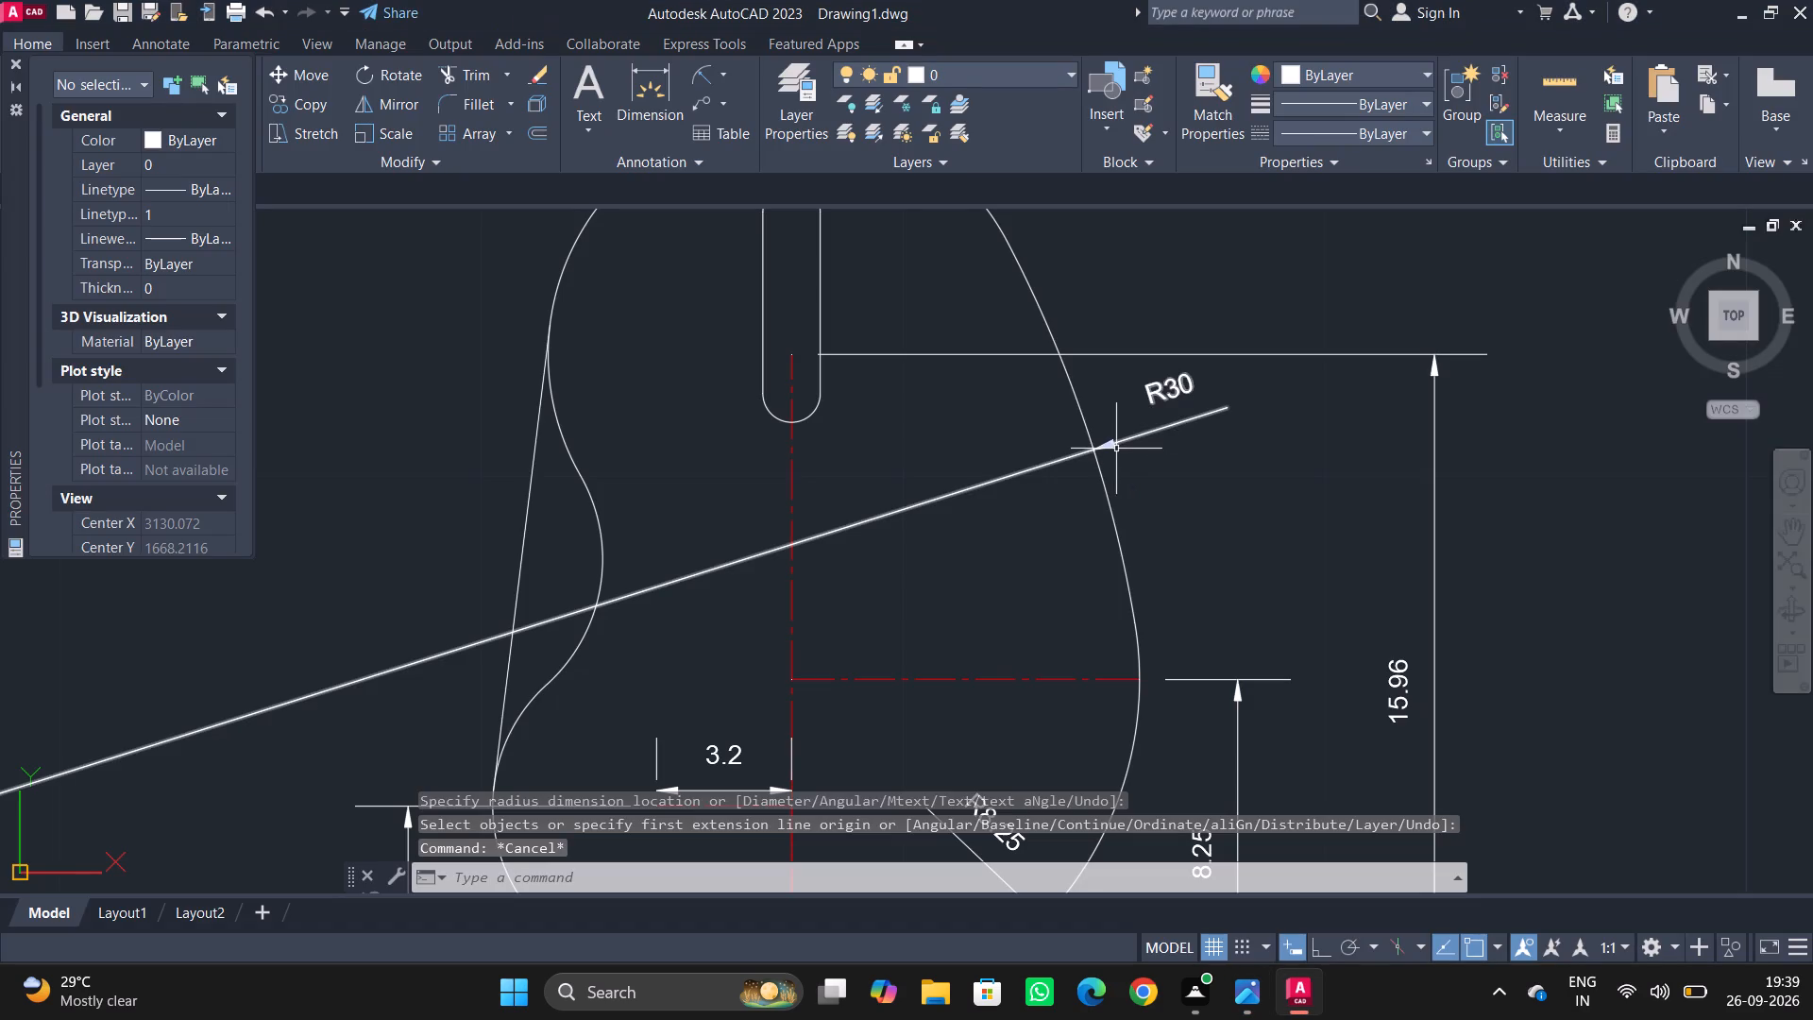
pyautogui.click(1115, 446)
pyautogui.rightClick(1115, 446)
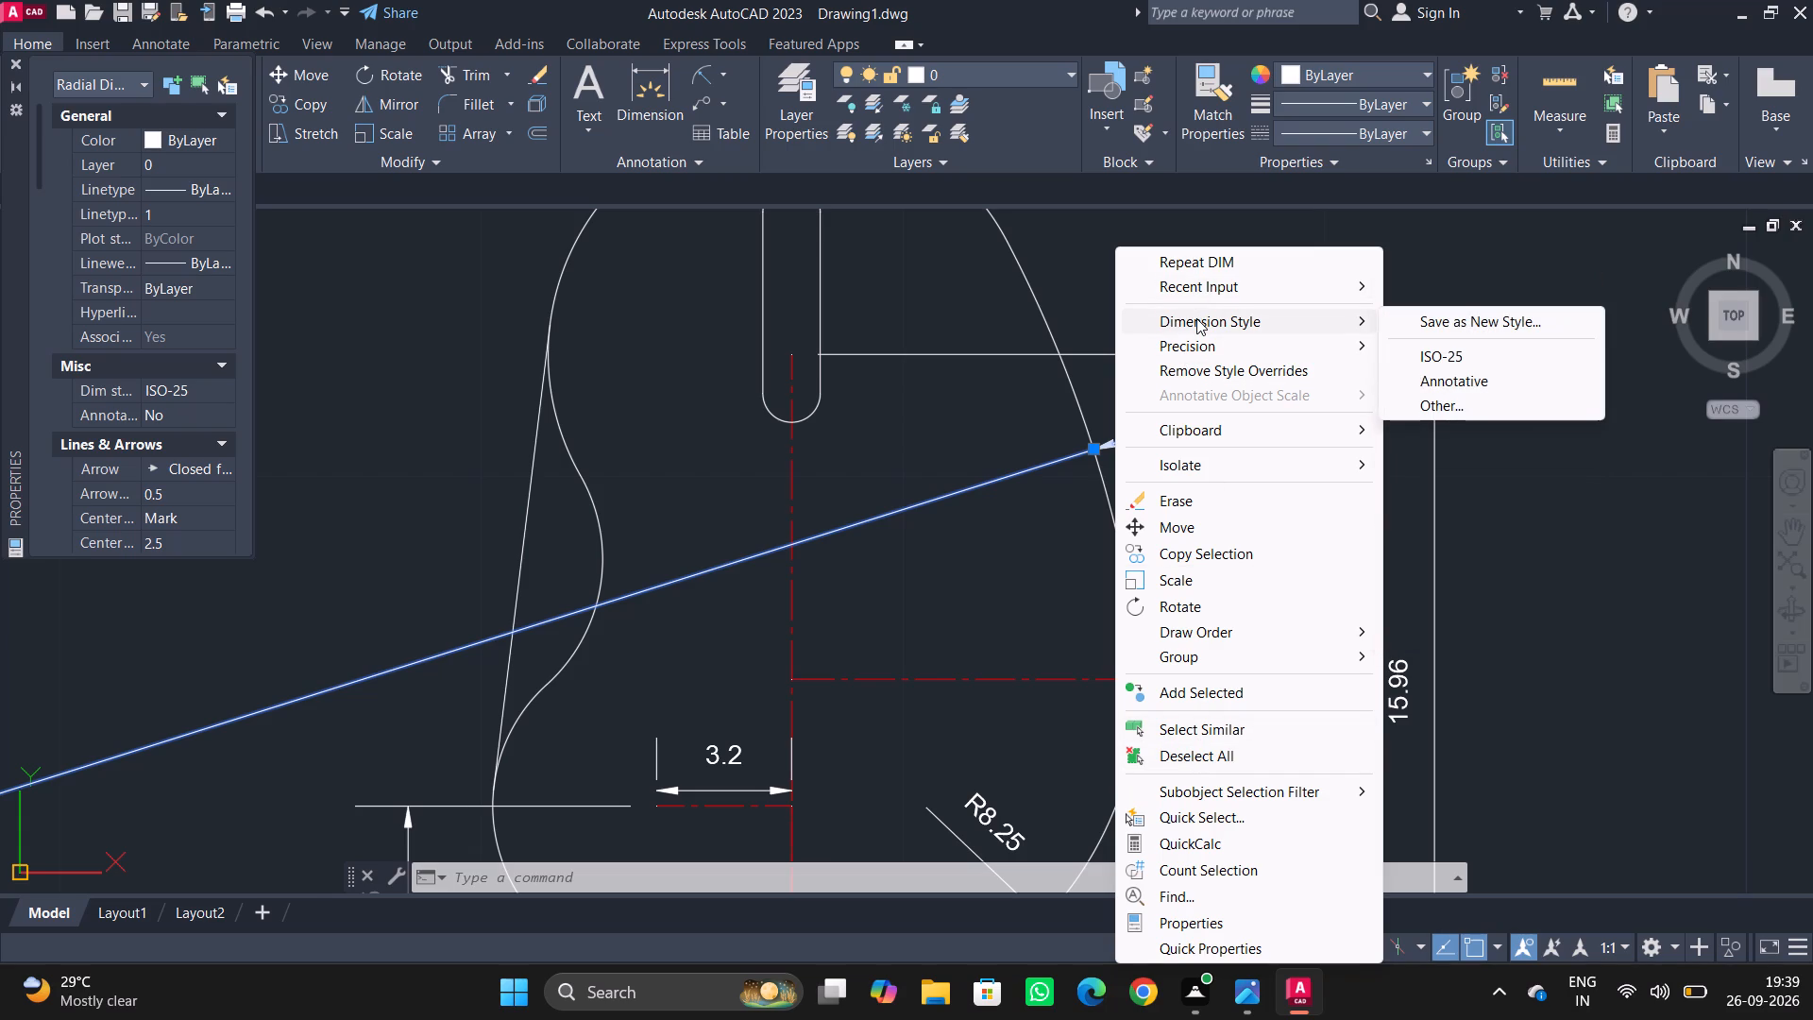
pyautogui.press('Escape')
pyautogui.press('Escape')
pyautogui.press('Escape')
# Dimension the vertical distance between the slot's two arc centres, placing it left of the outline.
pyautogui.moveTo(1025, 551); pyautogui.dragTo(1121, 795, button='middle')
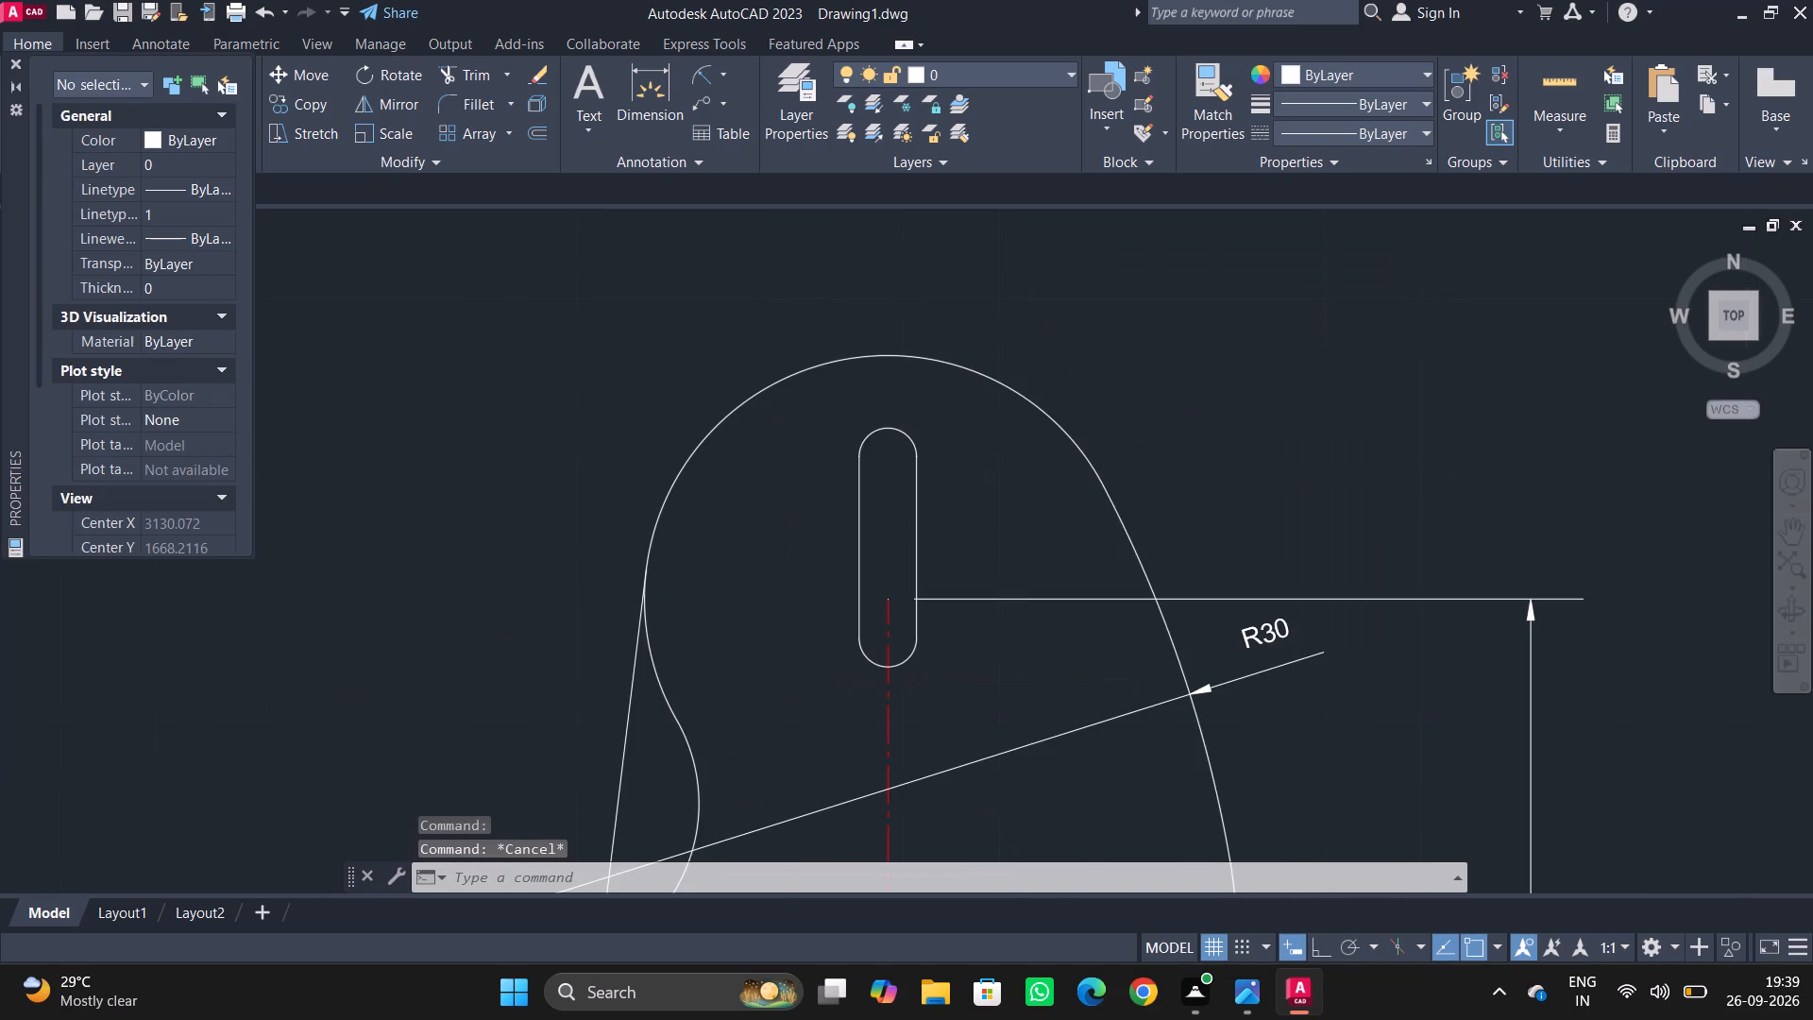
pyautogui.moveTo(1032, 630); pyautogui.dragTo(1079, 592, button='middle')
pyautogui.click(669, 103)
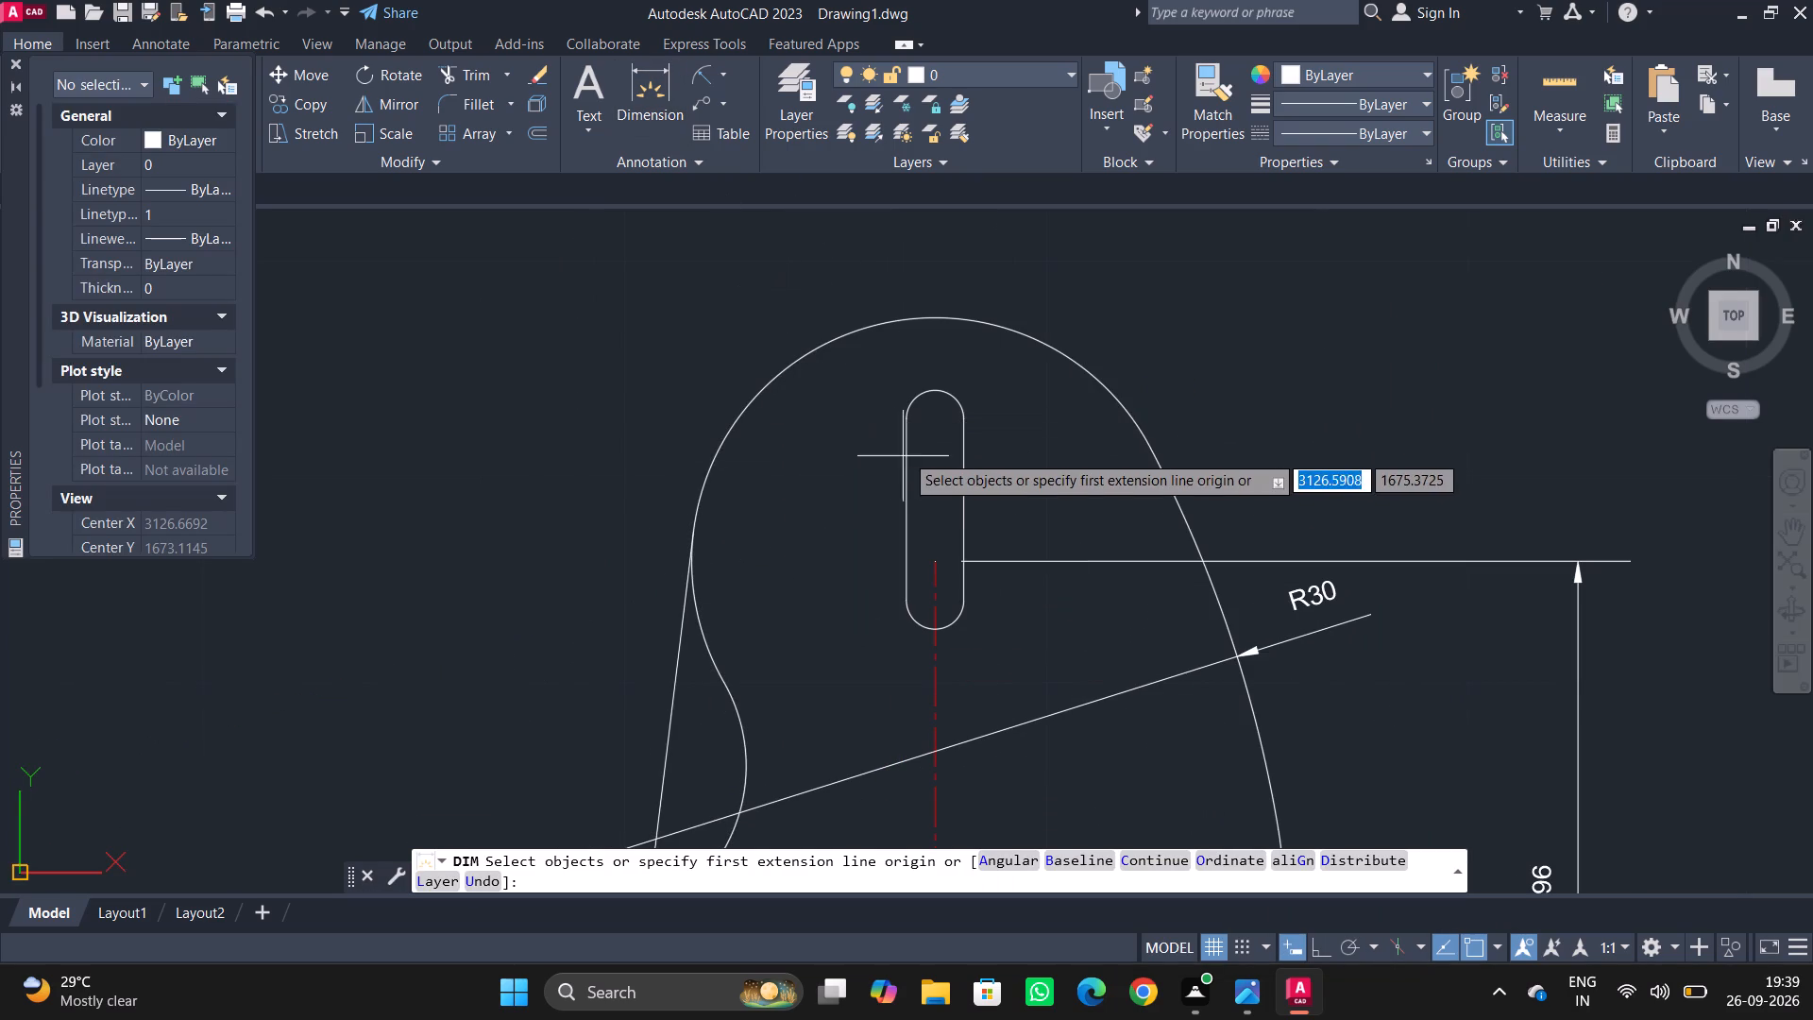
pyautogui.click(936, 417)
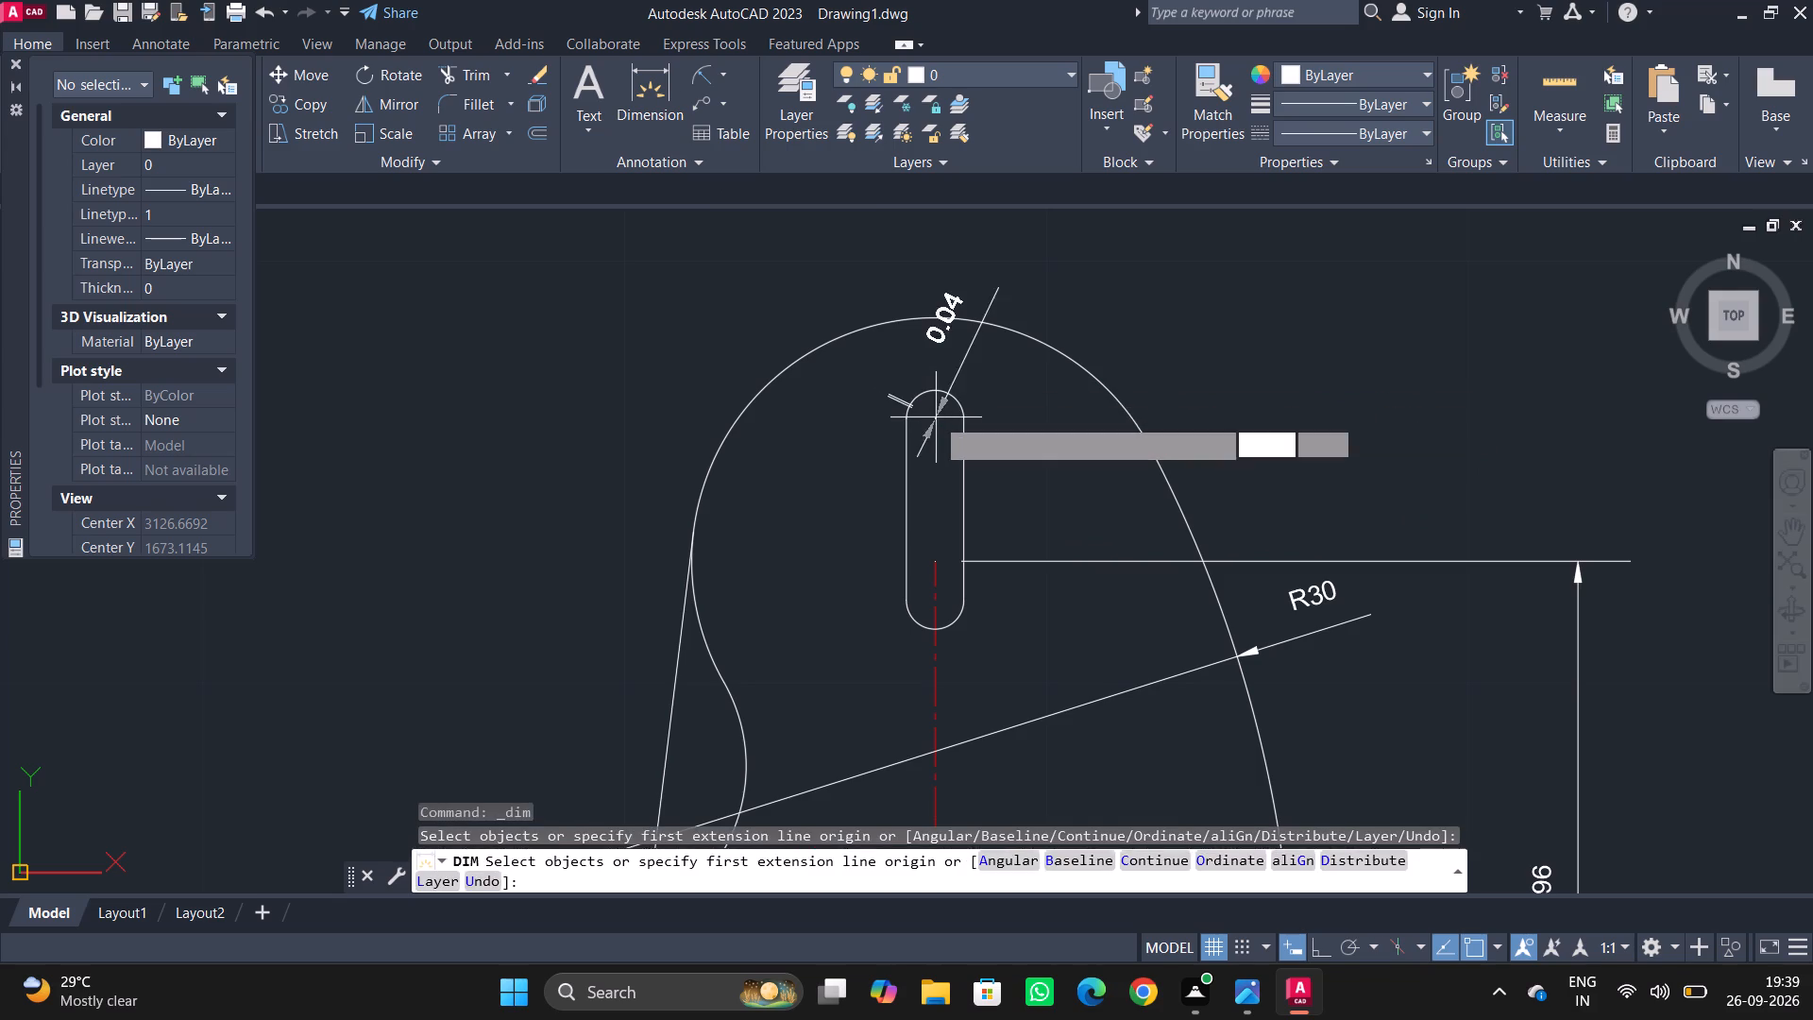
pyautogui.click(936, 603)
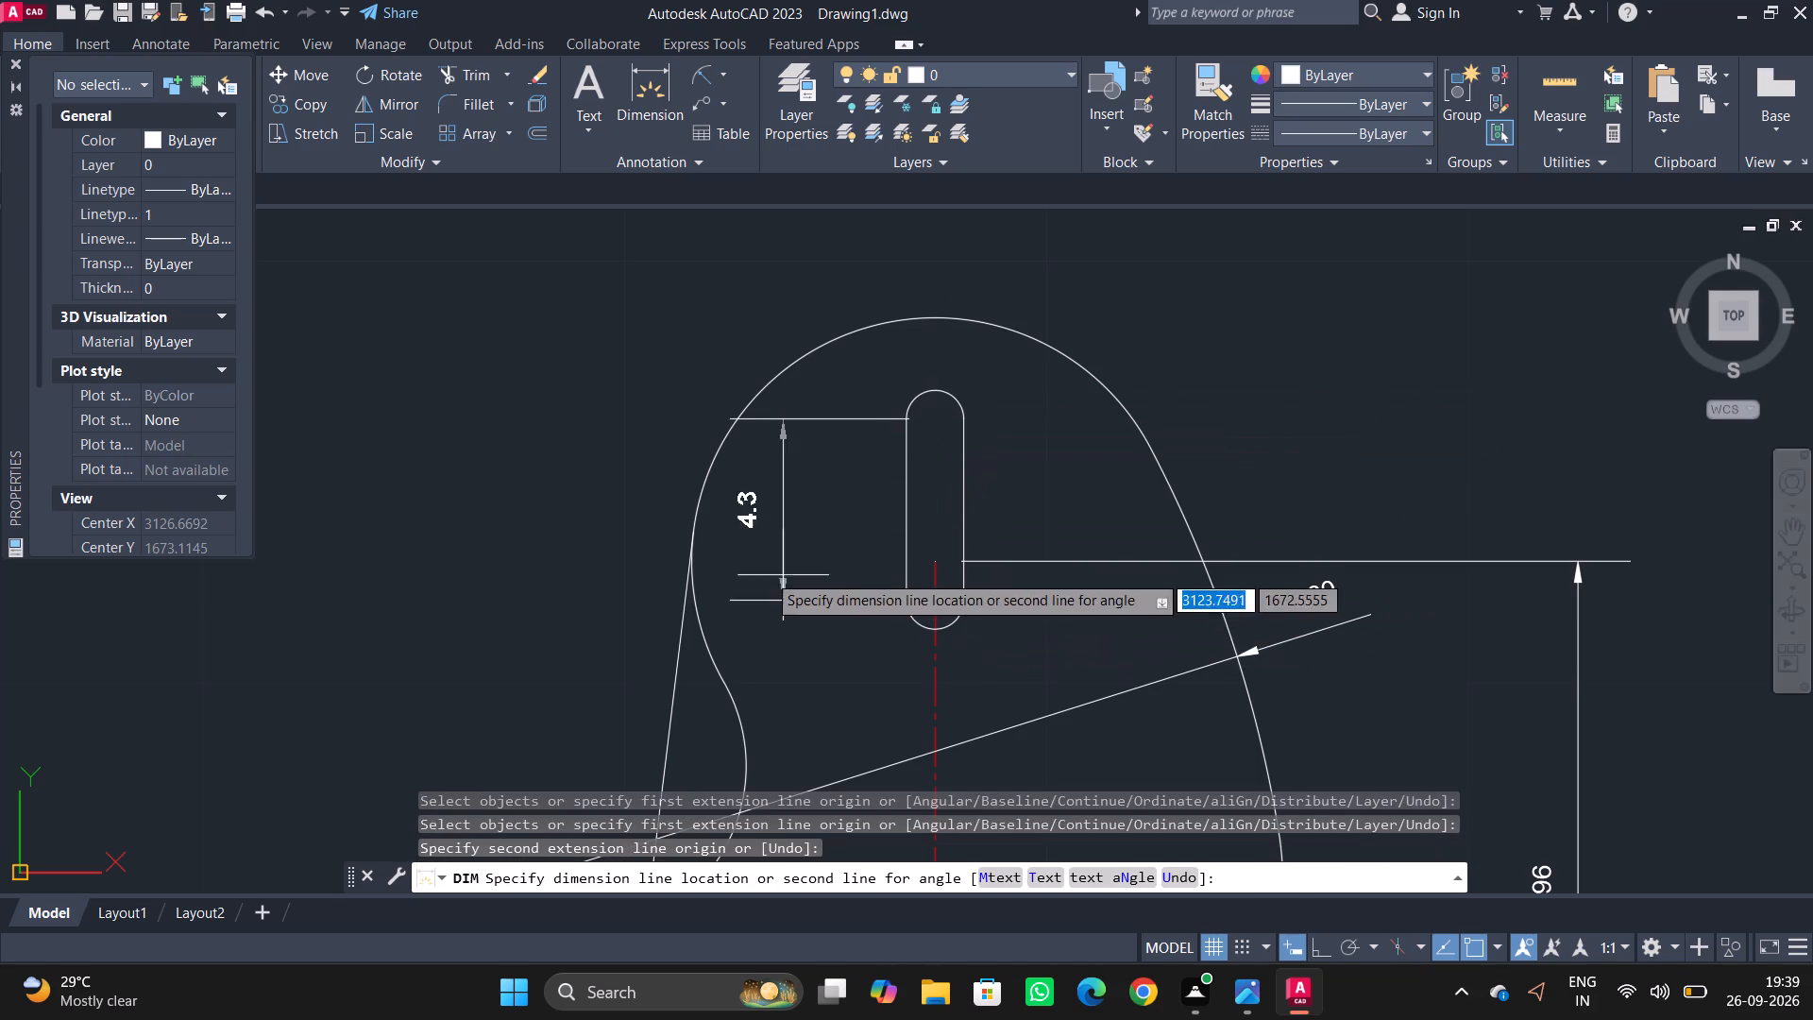
pyautogui.click(631, 572)
# Check the reference image, and dimension from the vertical centre line's top end to the slot's lower arc centre, just right of the slot.
pyautogui.hotkey('alt', 'Tab')
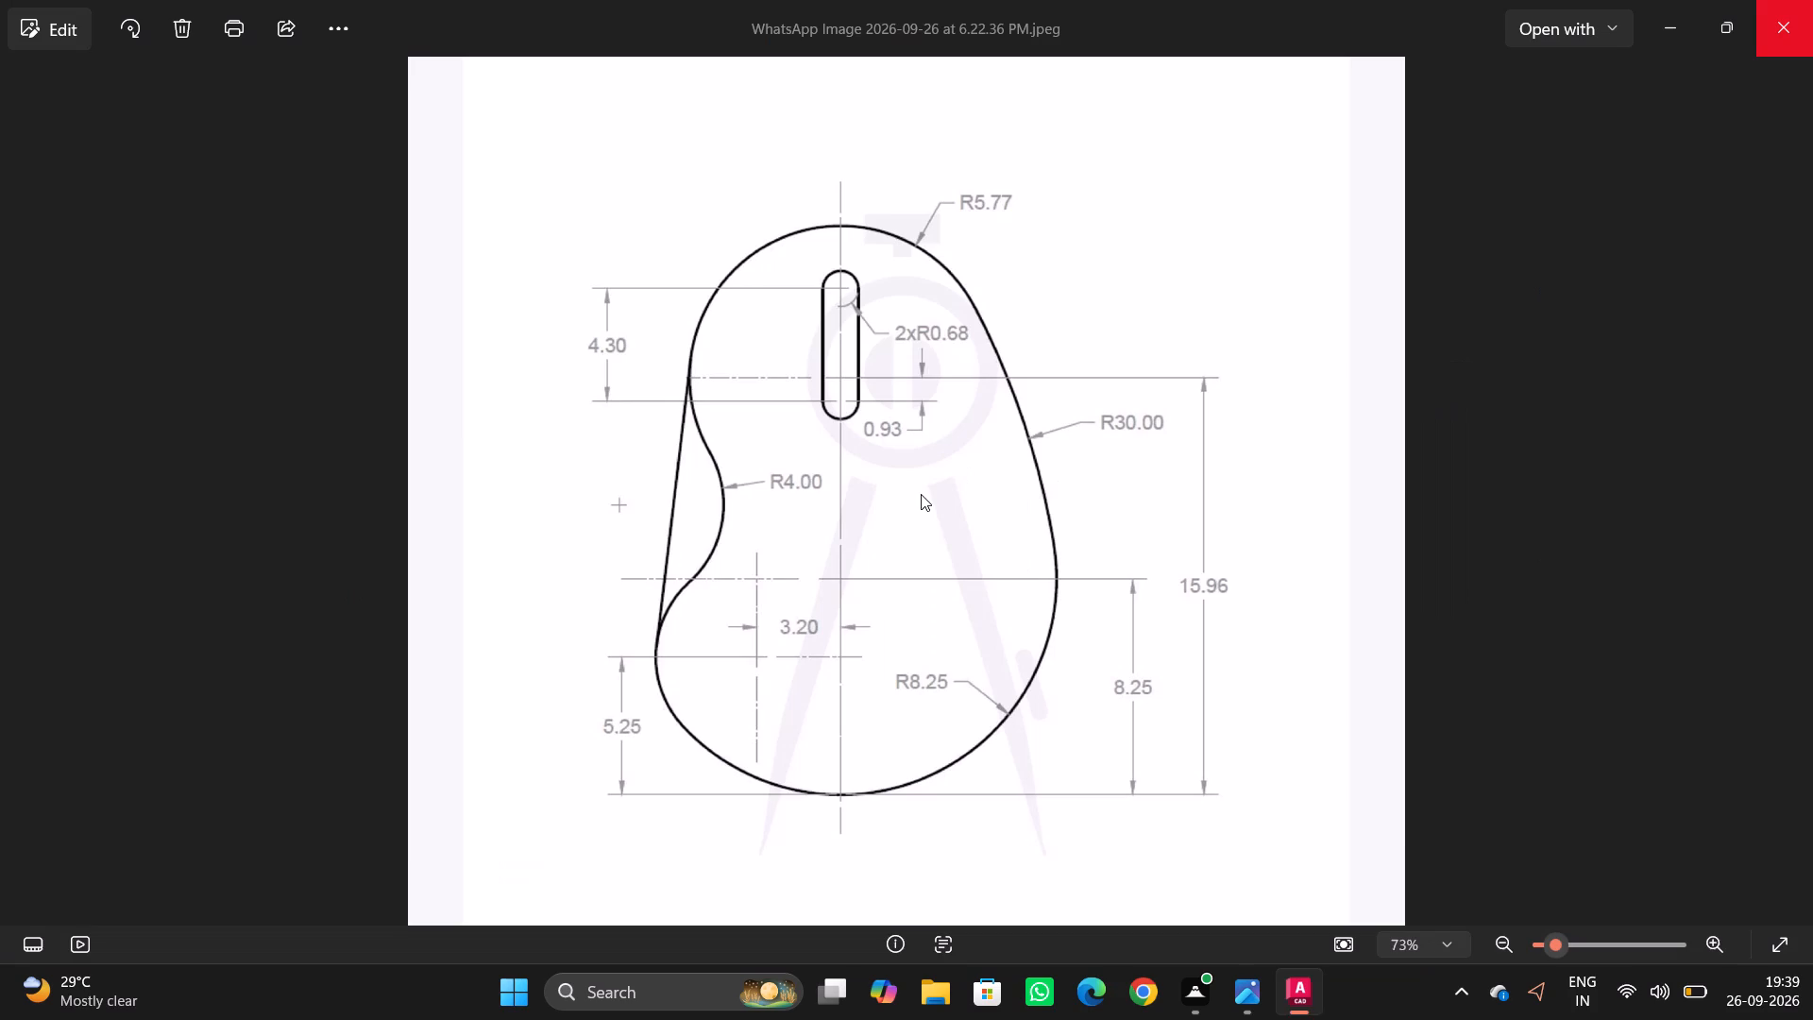
pyautogui.hotkey('alt', 'Tab')
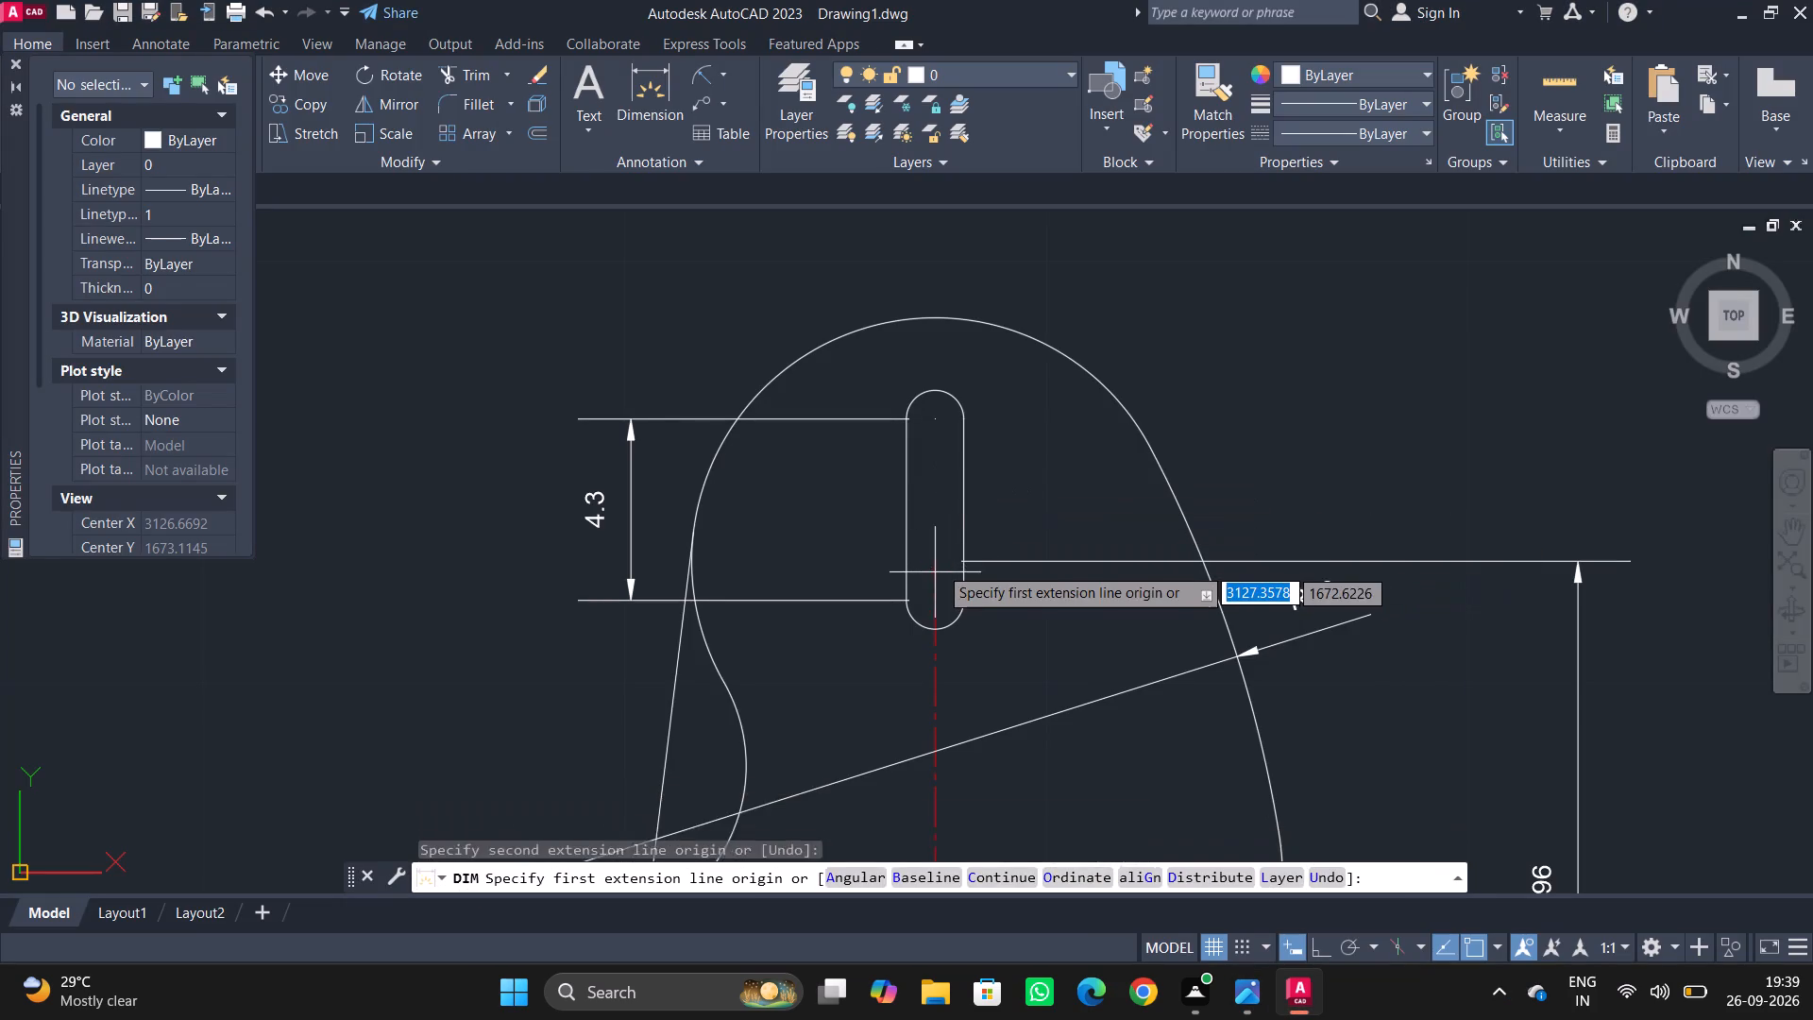
pyautogui.click(937, 563)
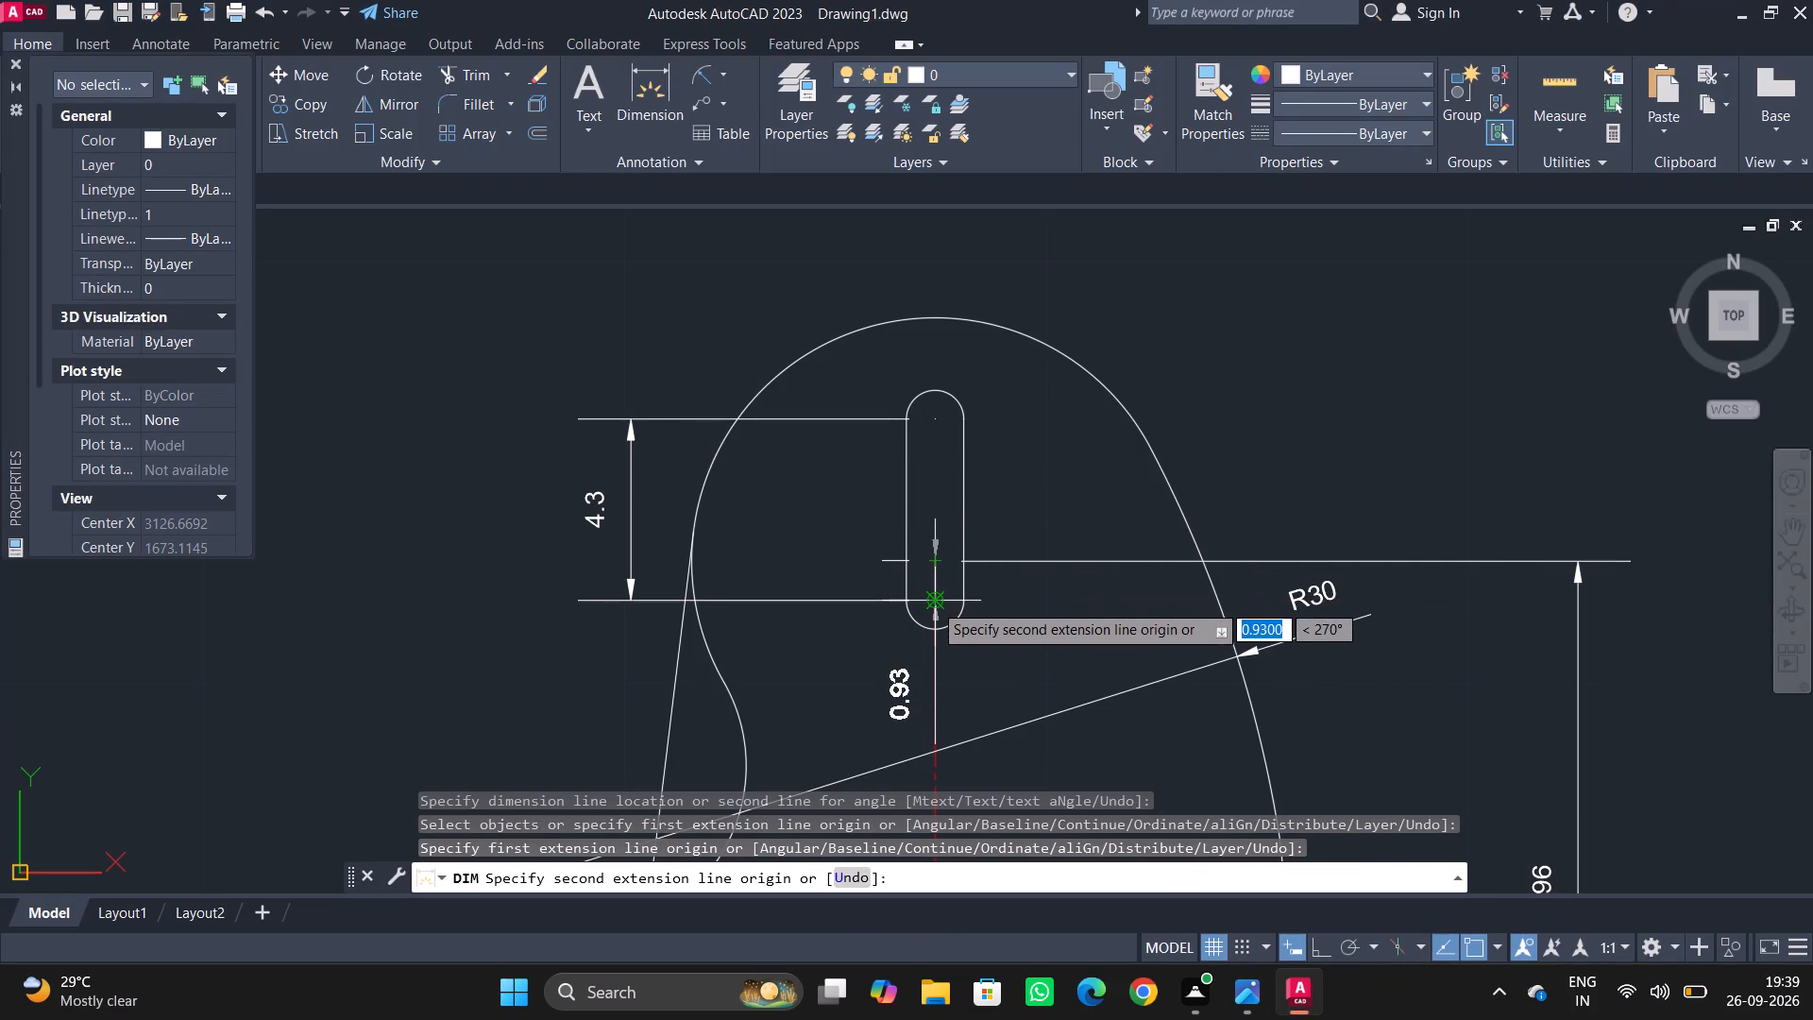
pyautogui.click(933, 603)
pyautogui.click(1048, 580)
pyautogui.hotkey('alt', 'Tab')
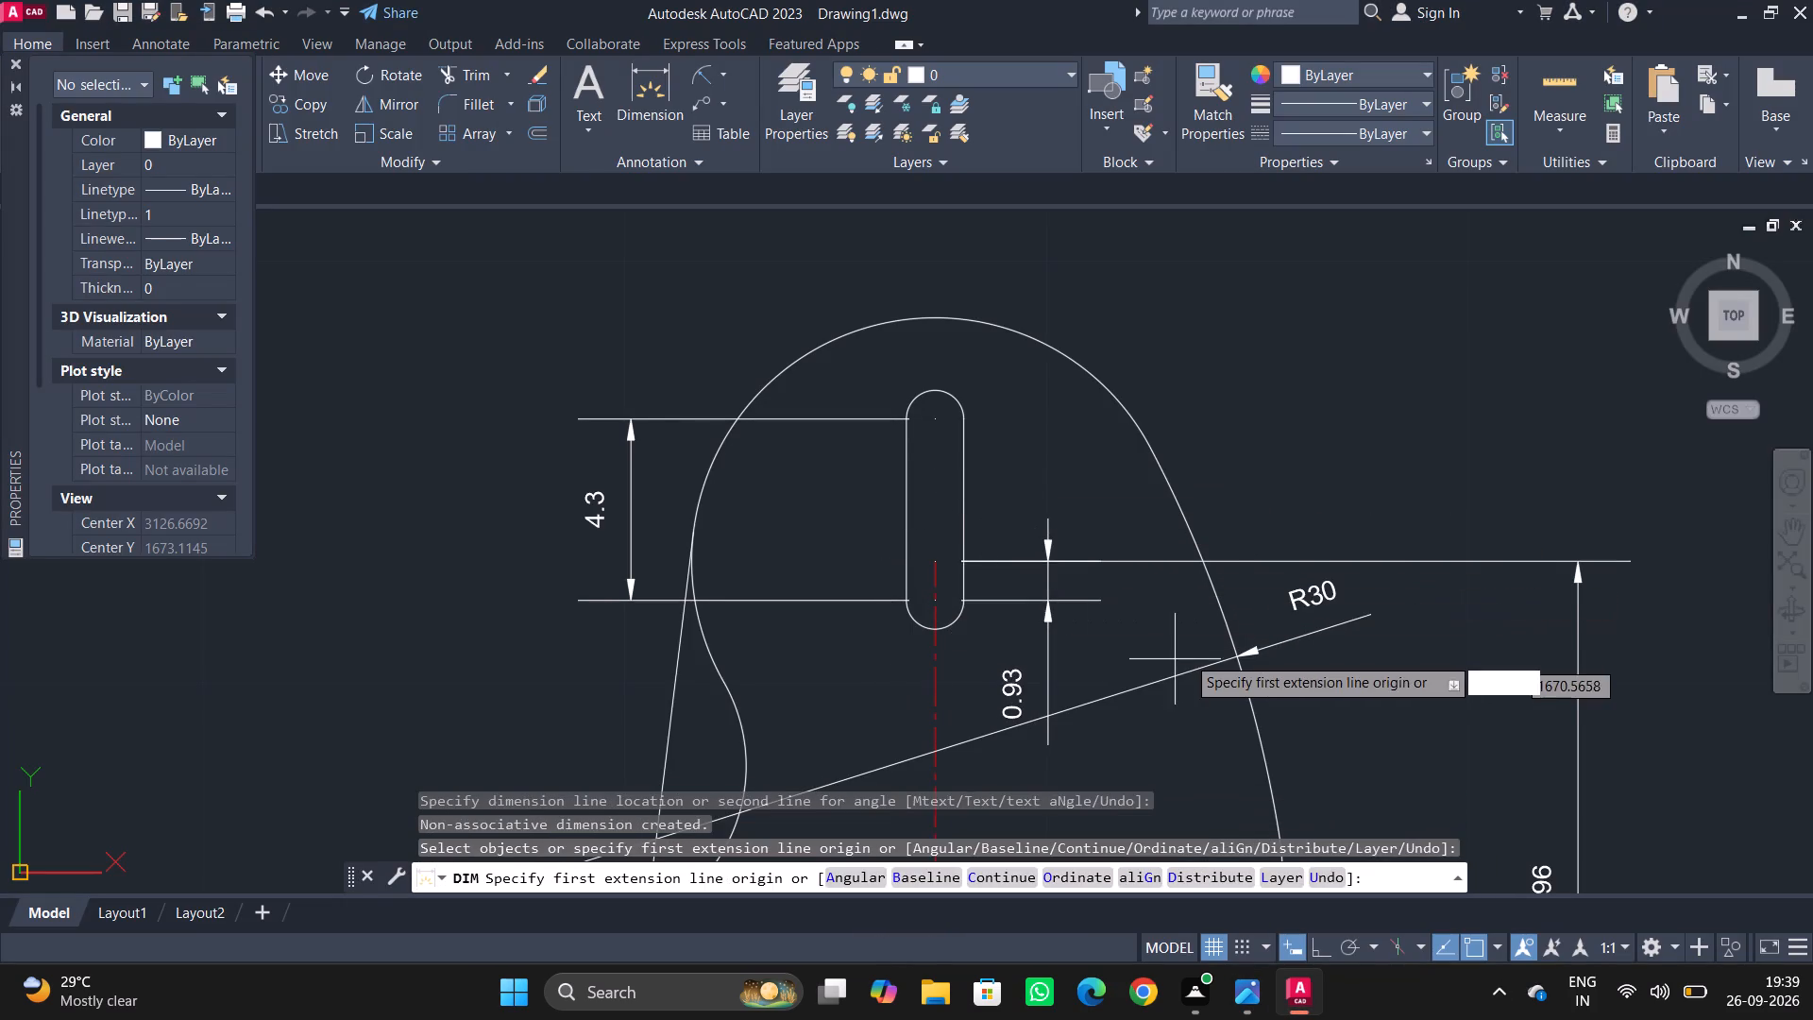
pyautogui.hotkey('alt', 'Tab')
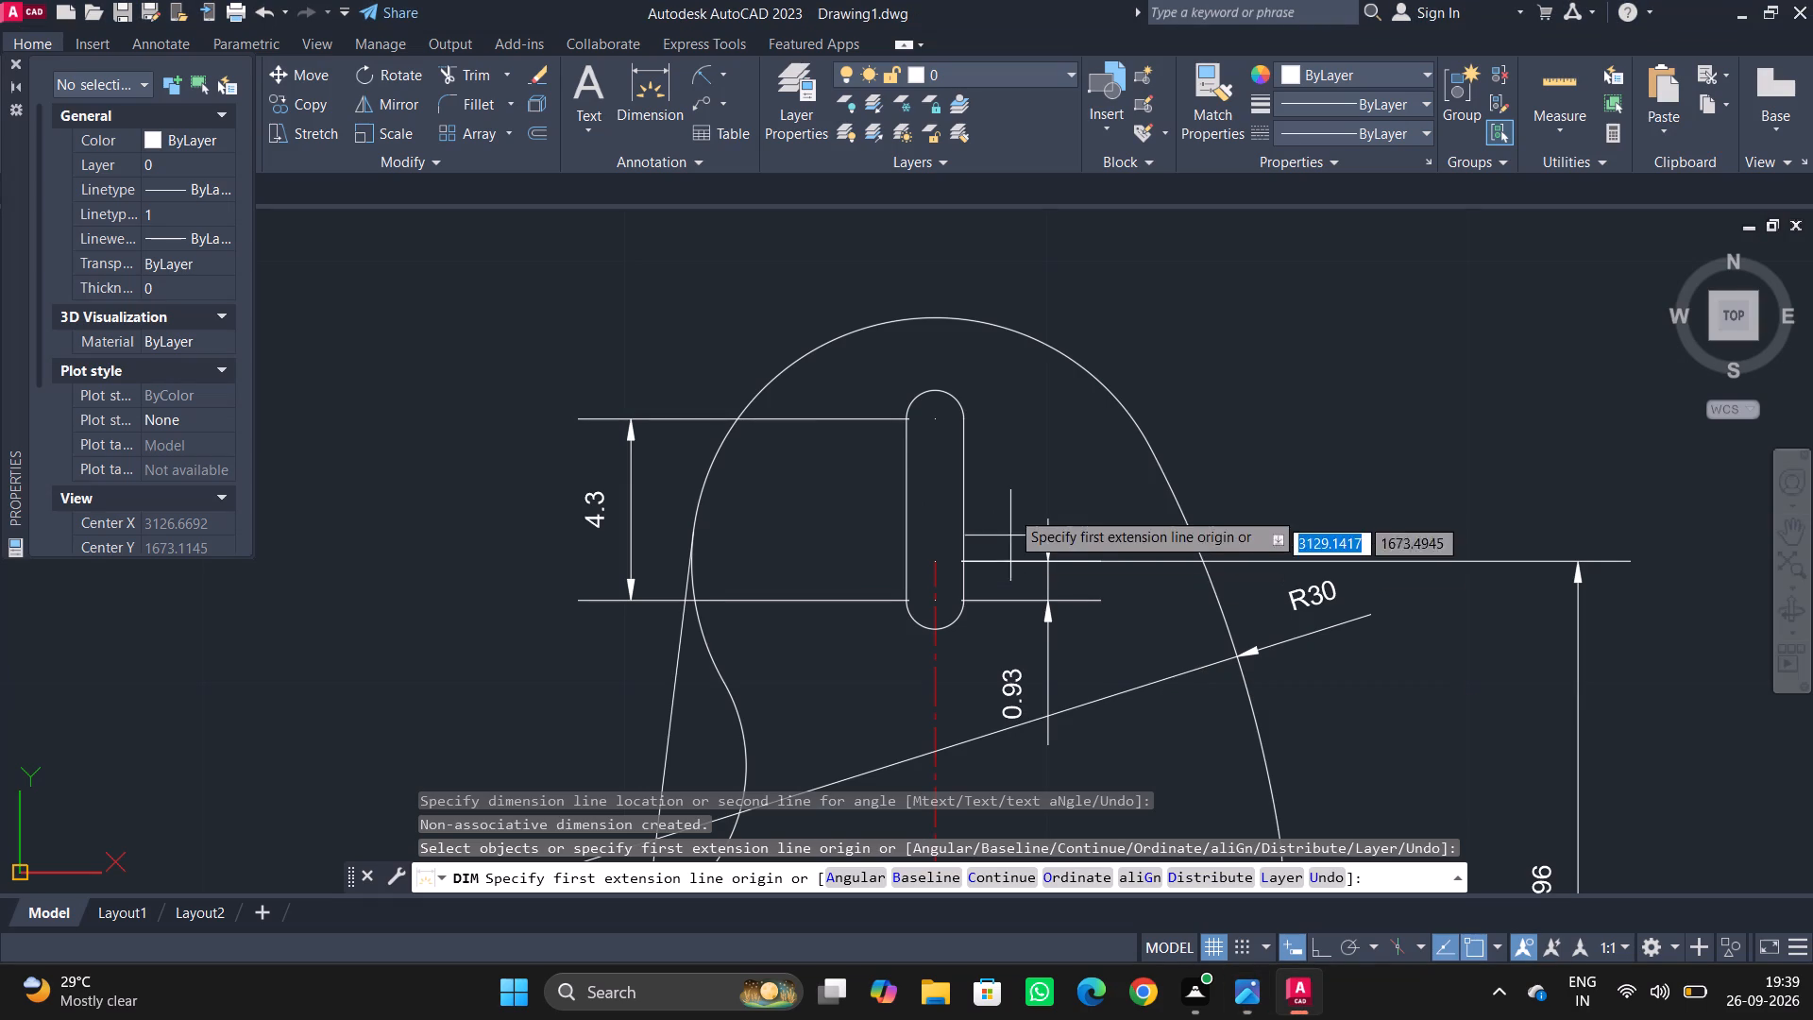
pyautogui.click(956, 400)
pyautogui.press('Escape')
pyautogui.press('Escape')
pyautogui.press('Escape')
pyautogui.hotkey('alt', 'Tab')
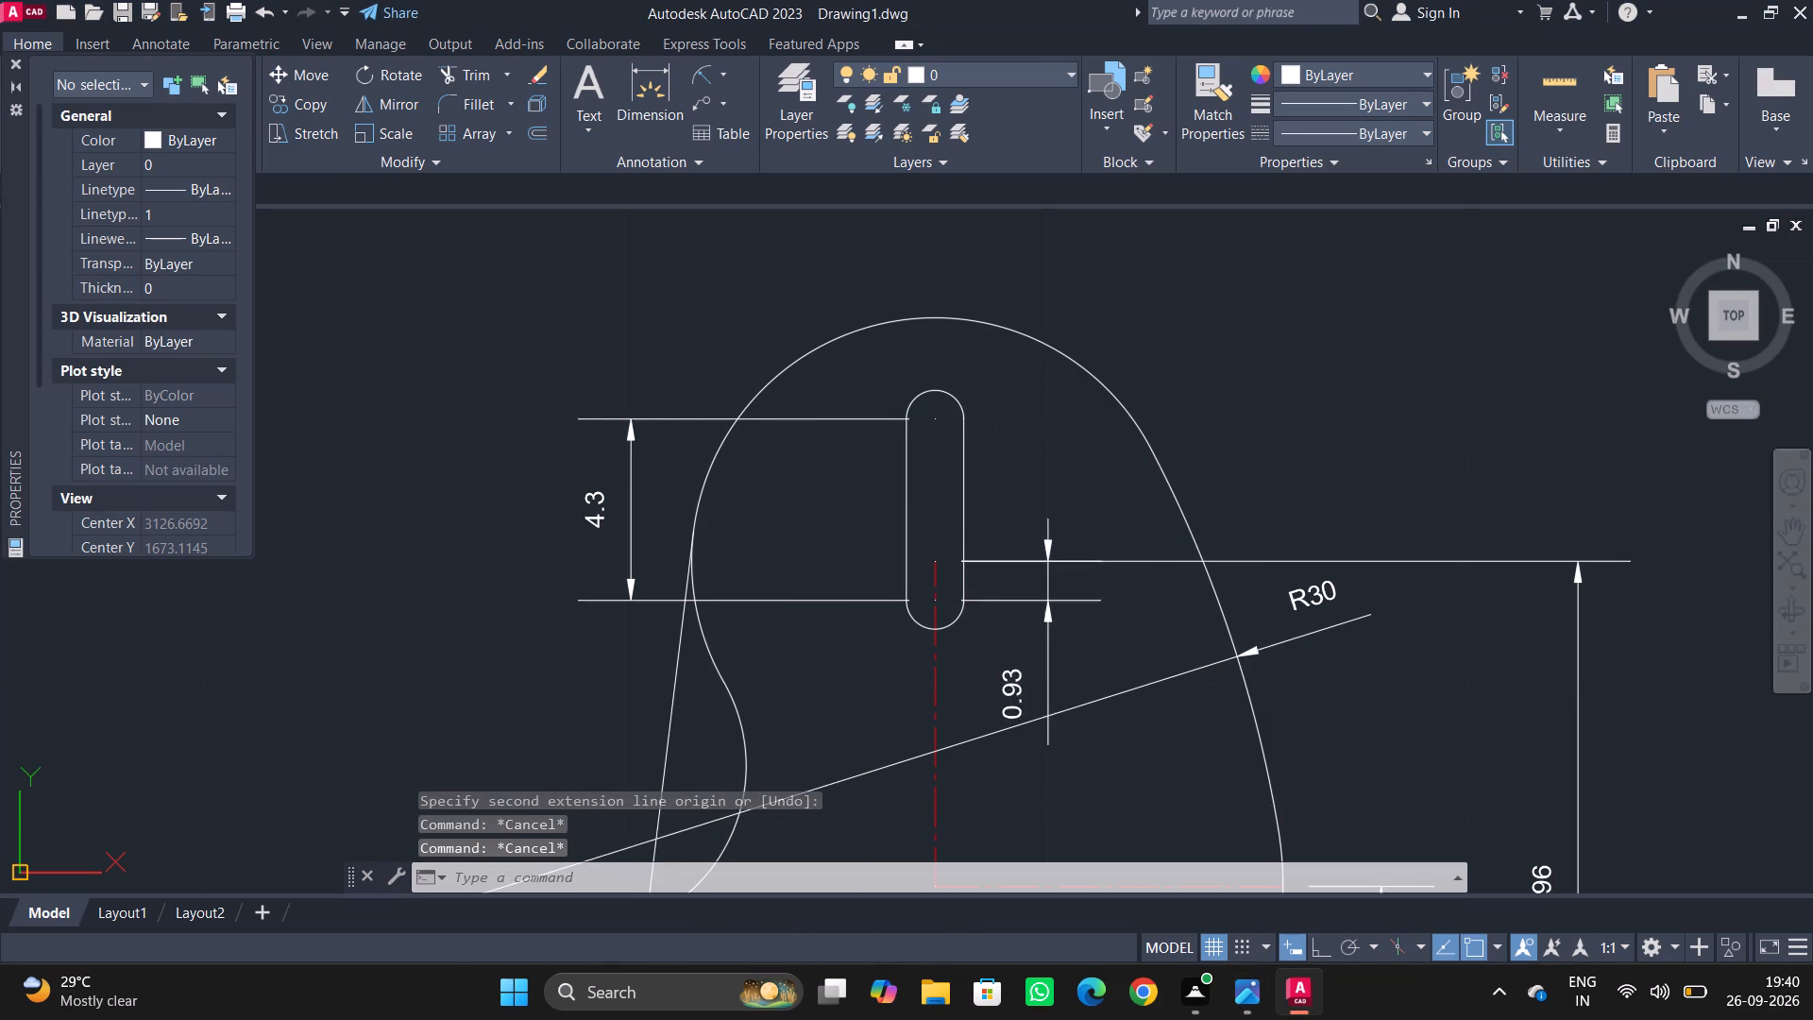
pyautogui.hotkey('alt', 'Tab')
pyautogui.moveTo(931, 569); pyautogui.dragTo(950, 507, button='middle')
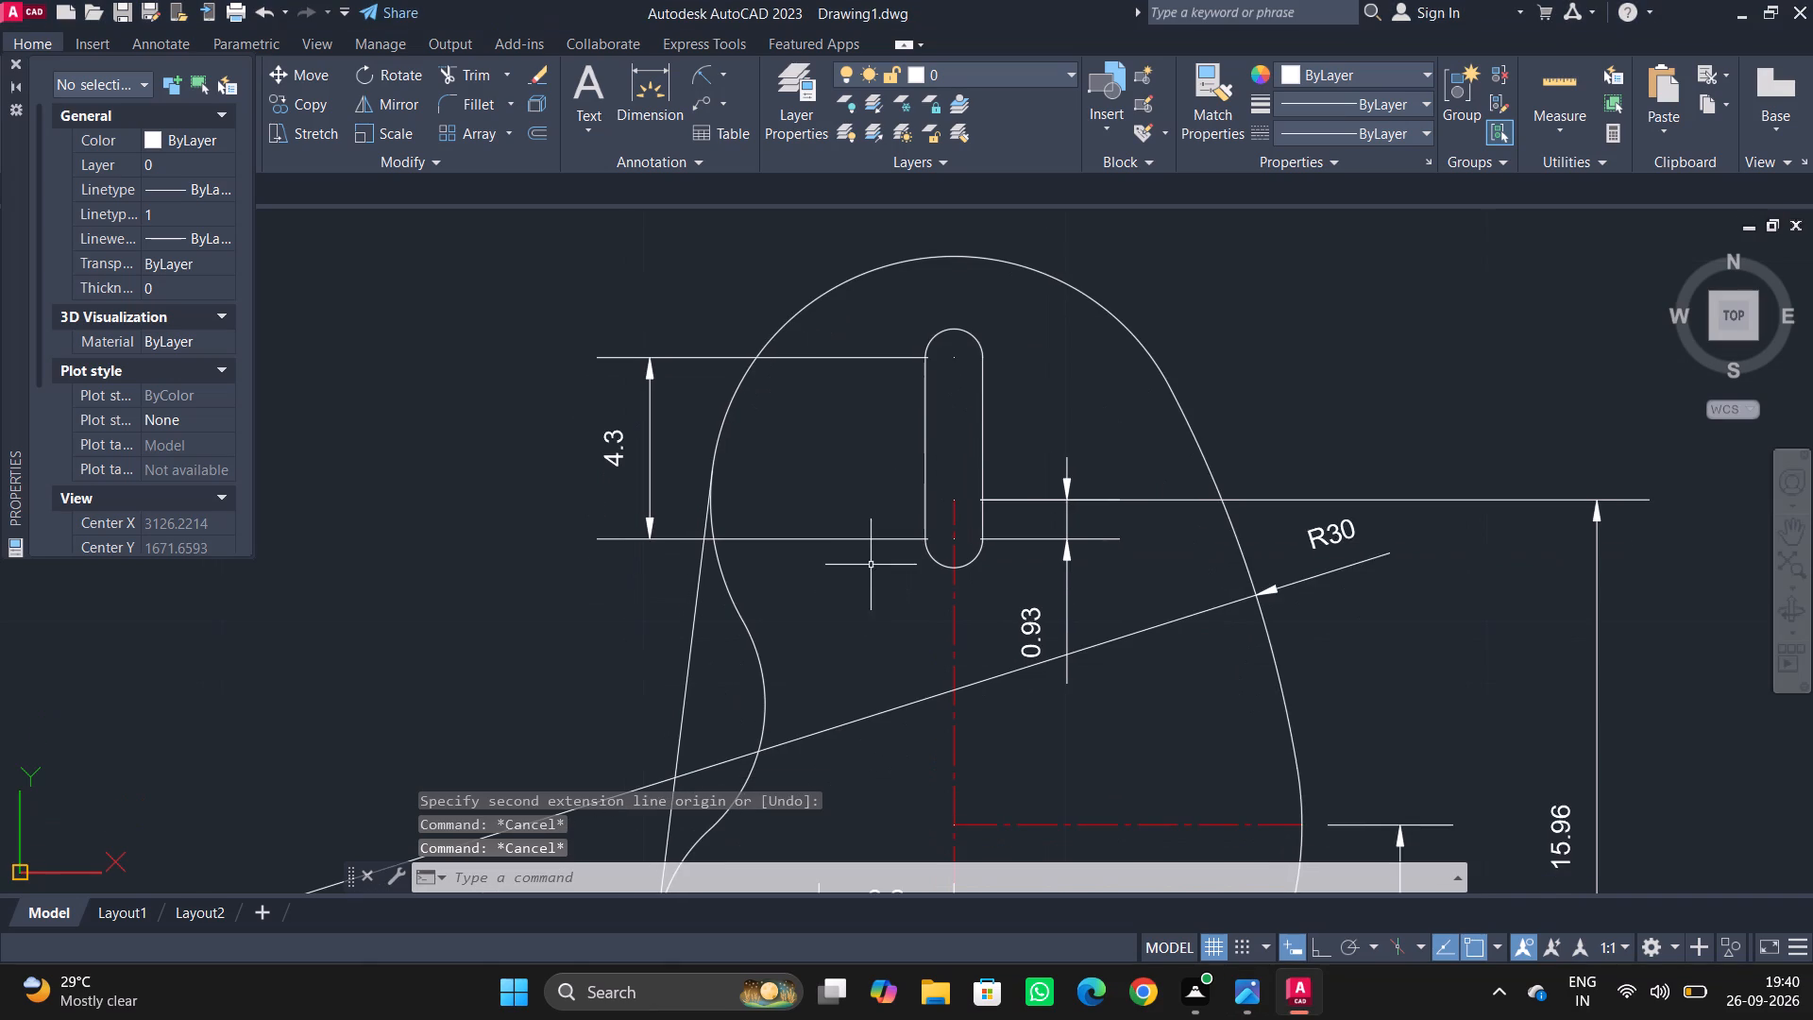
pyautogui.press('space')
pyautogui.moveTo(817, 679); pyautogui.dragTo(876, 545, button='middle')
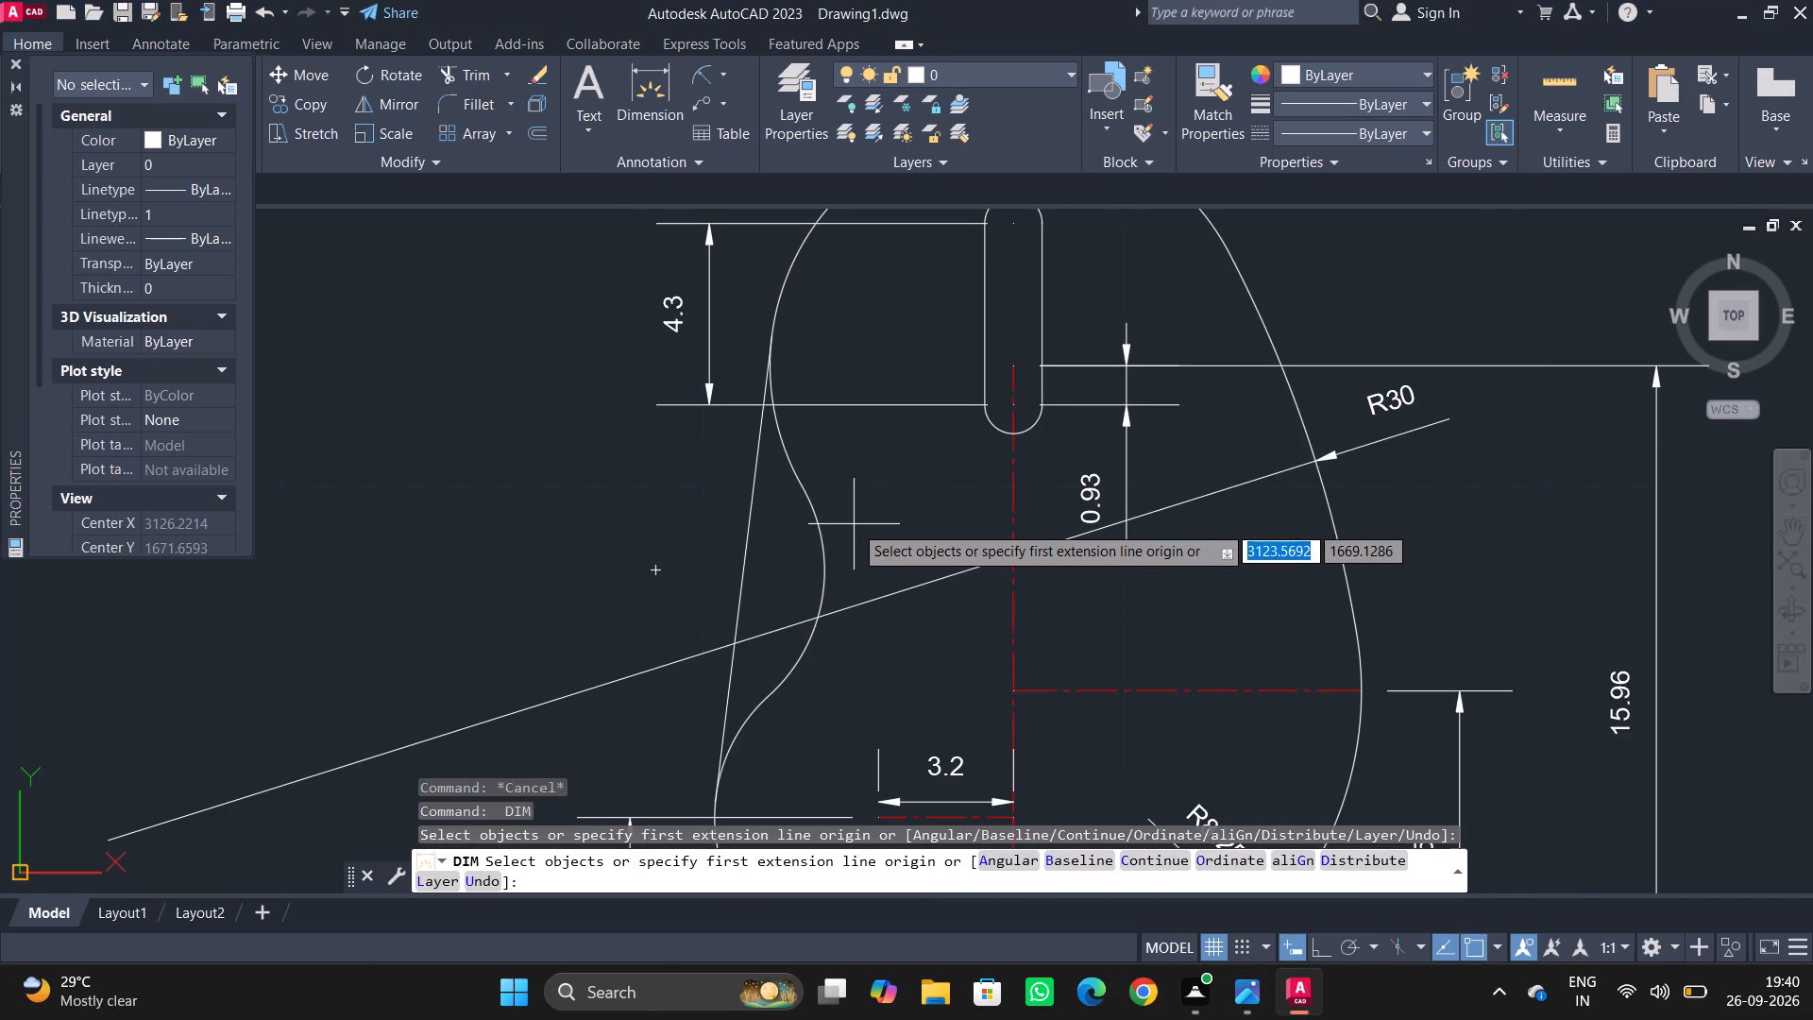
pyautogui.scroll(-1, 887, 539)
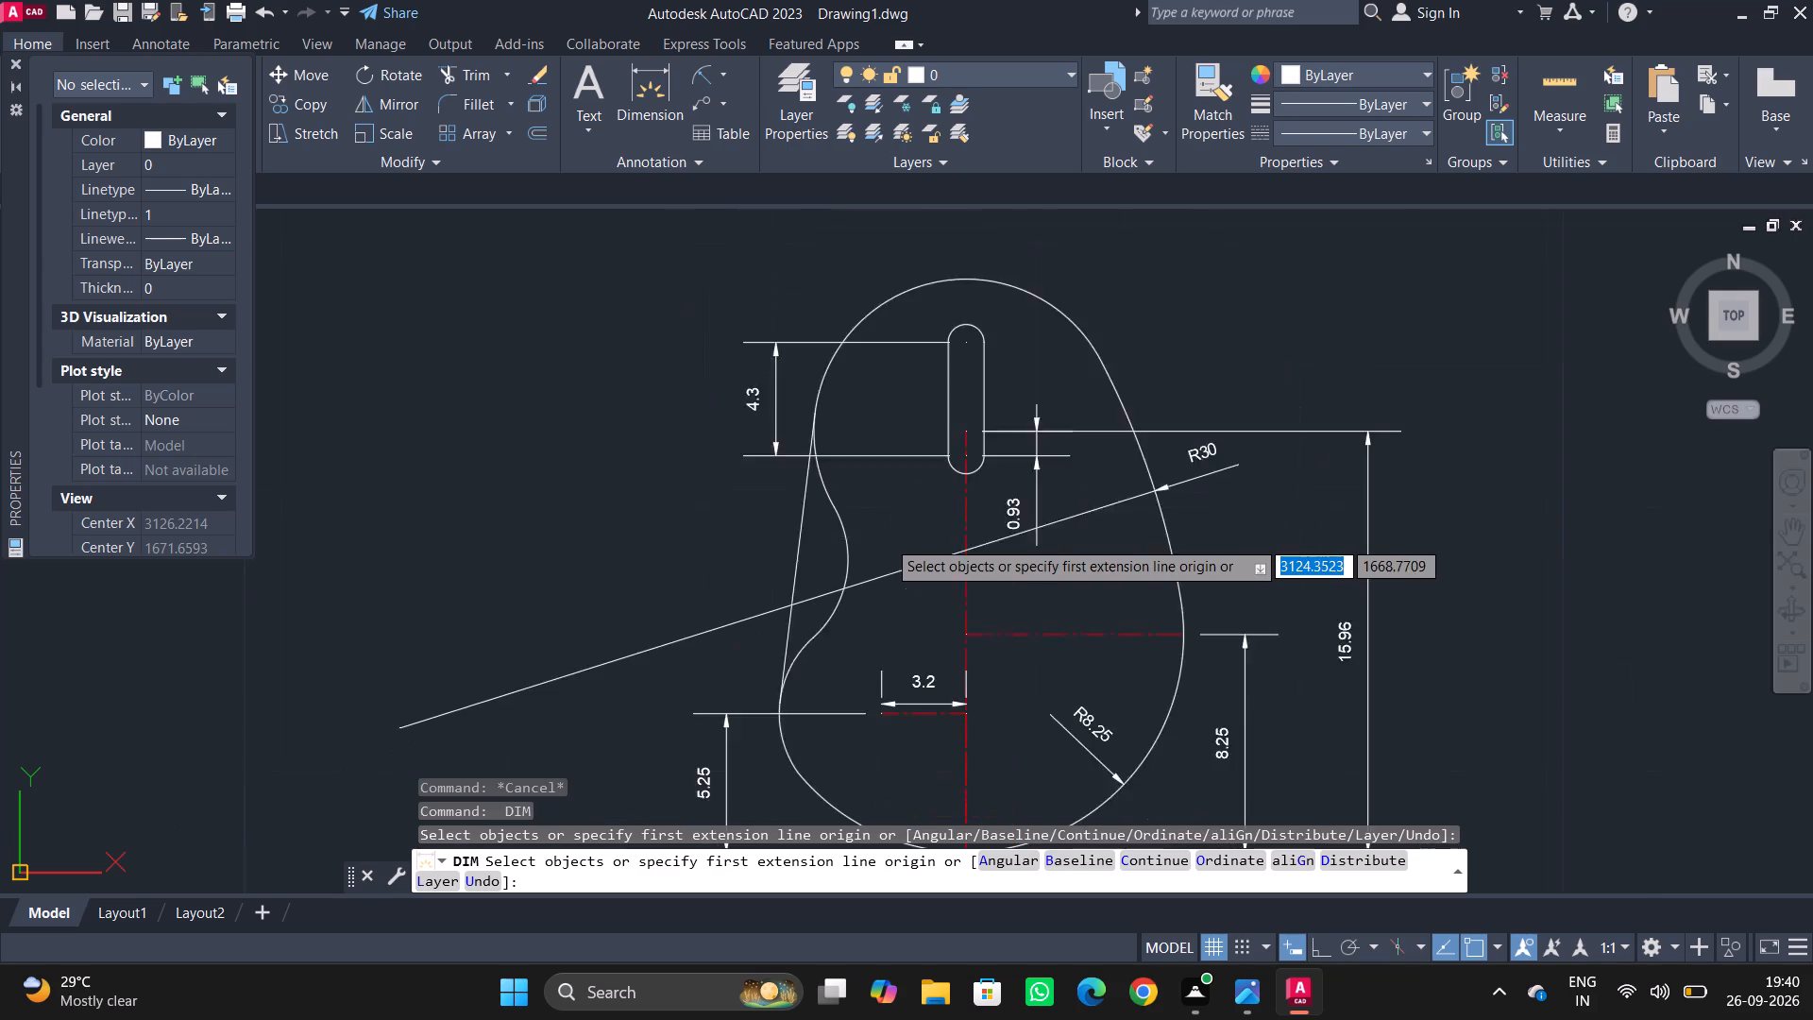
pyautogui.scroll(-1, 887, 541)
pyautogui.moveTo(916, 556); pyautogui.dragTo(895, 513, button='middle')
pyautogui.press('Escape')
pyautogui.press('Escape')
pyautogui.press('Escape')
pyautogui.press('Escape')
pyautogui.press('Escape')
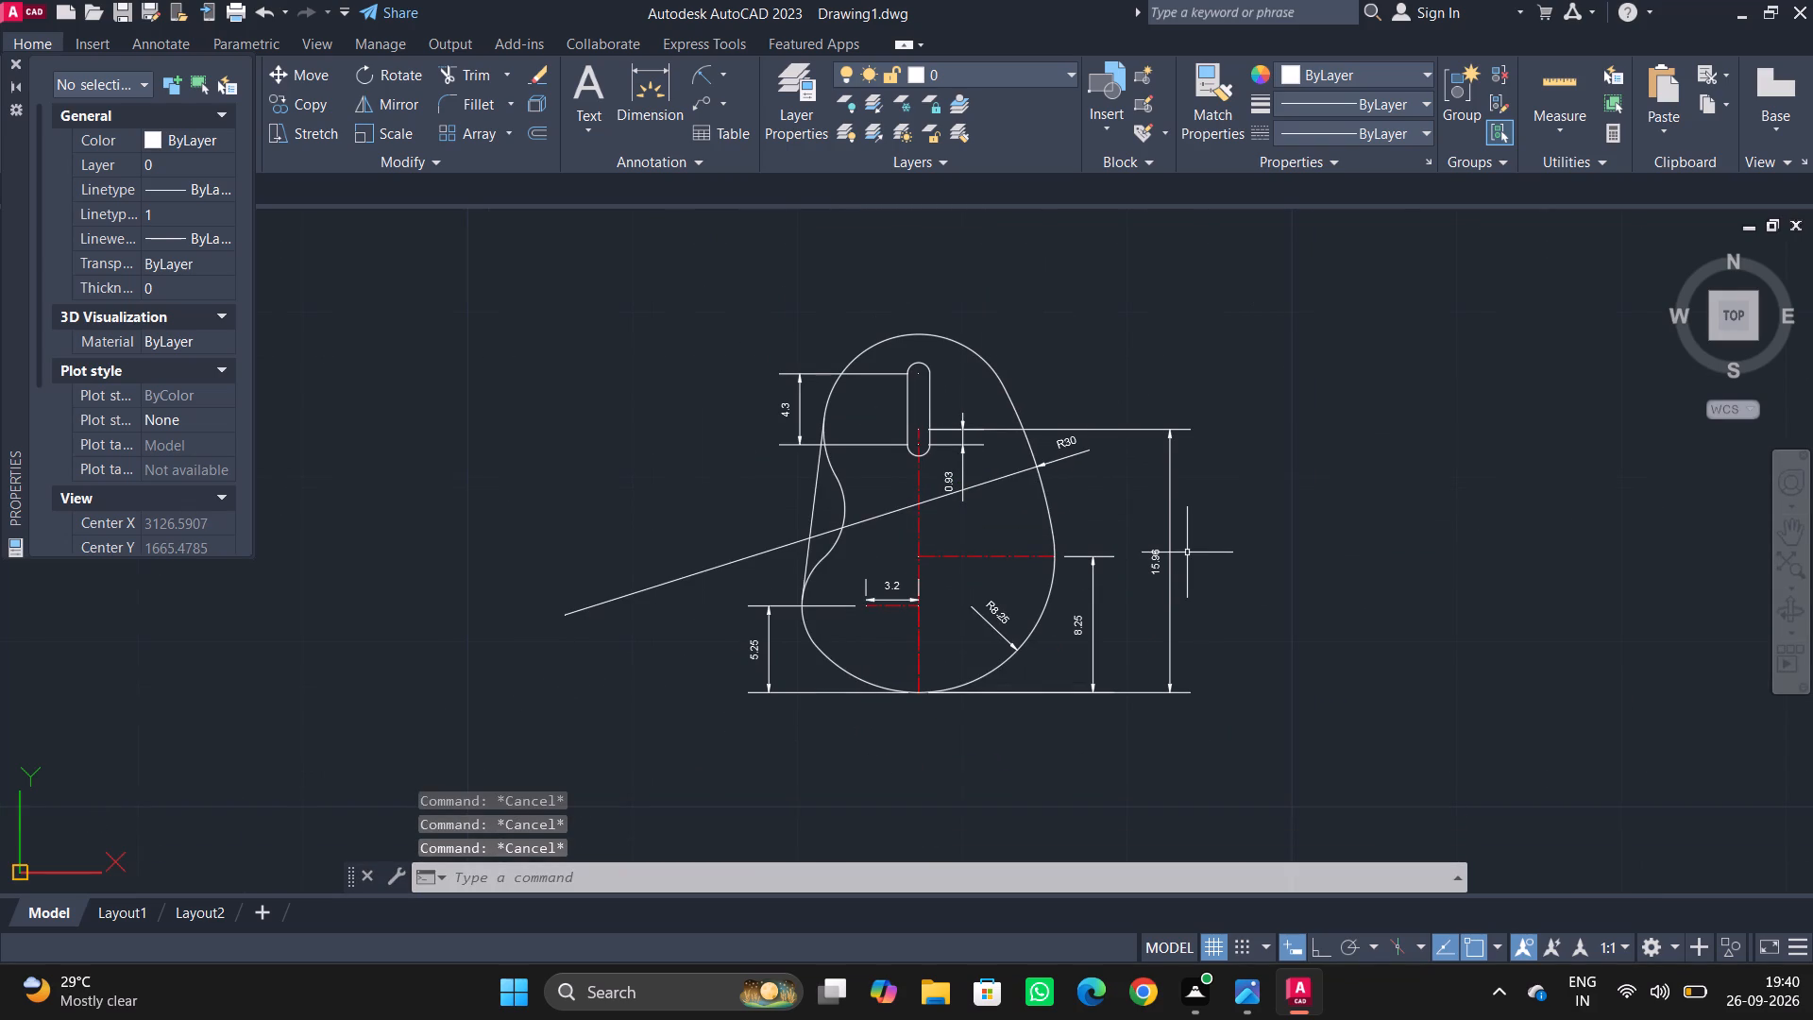
# Save the drawing.
pyautogui.hotkey('ctrl', 's')
pyautogui.press('Escape')
pyautogui.press('Escape')
pyautogui.press('Escape')
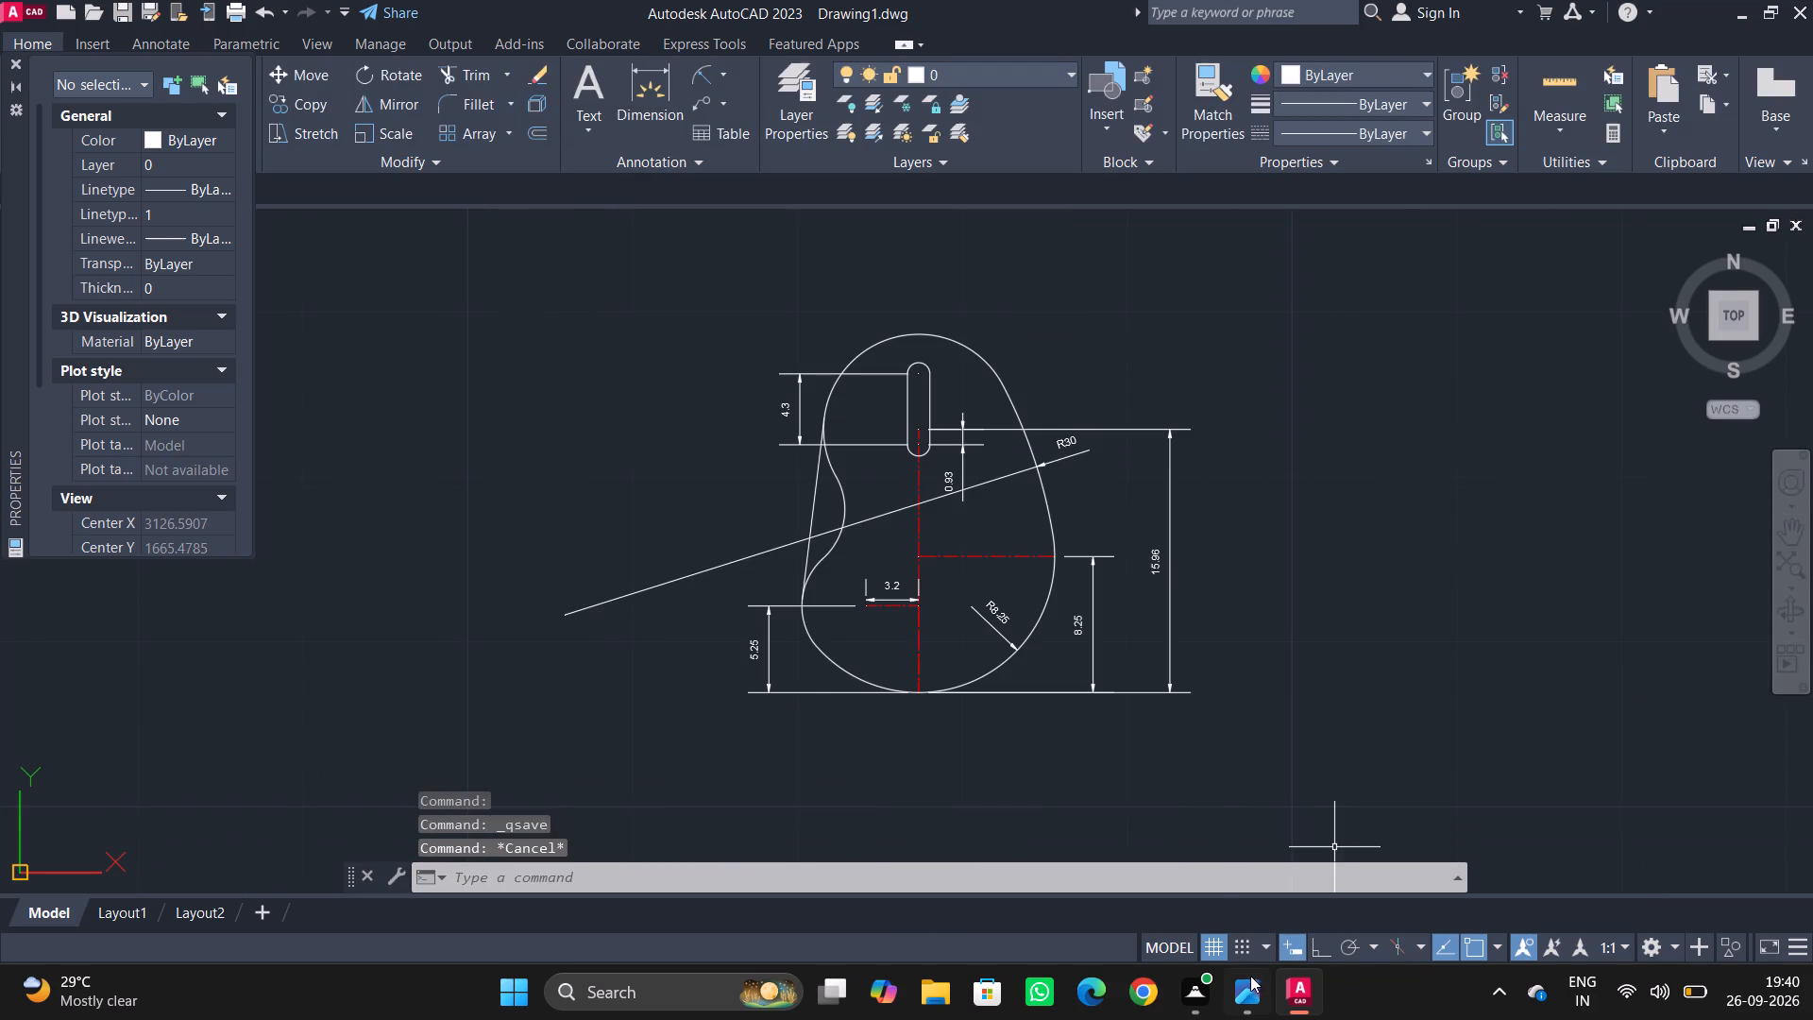
# Turn on command logging with LOGFILEON.
pyautogui.press('Escape')
pyautogui.write('LOGFILEON')
pyautogui.press('Return')
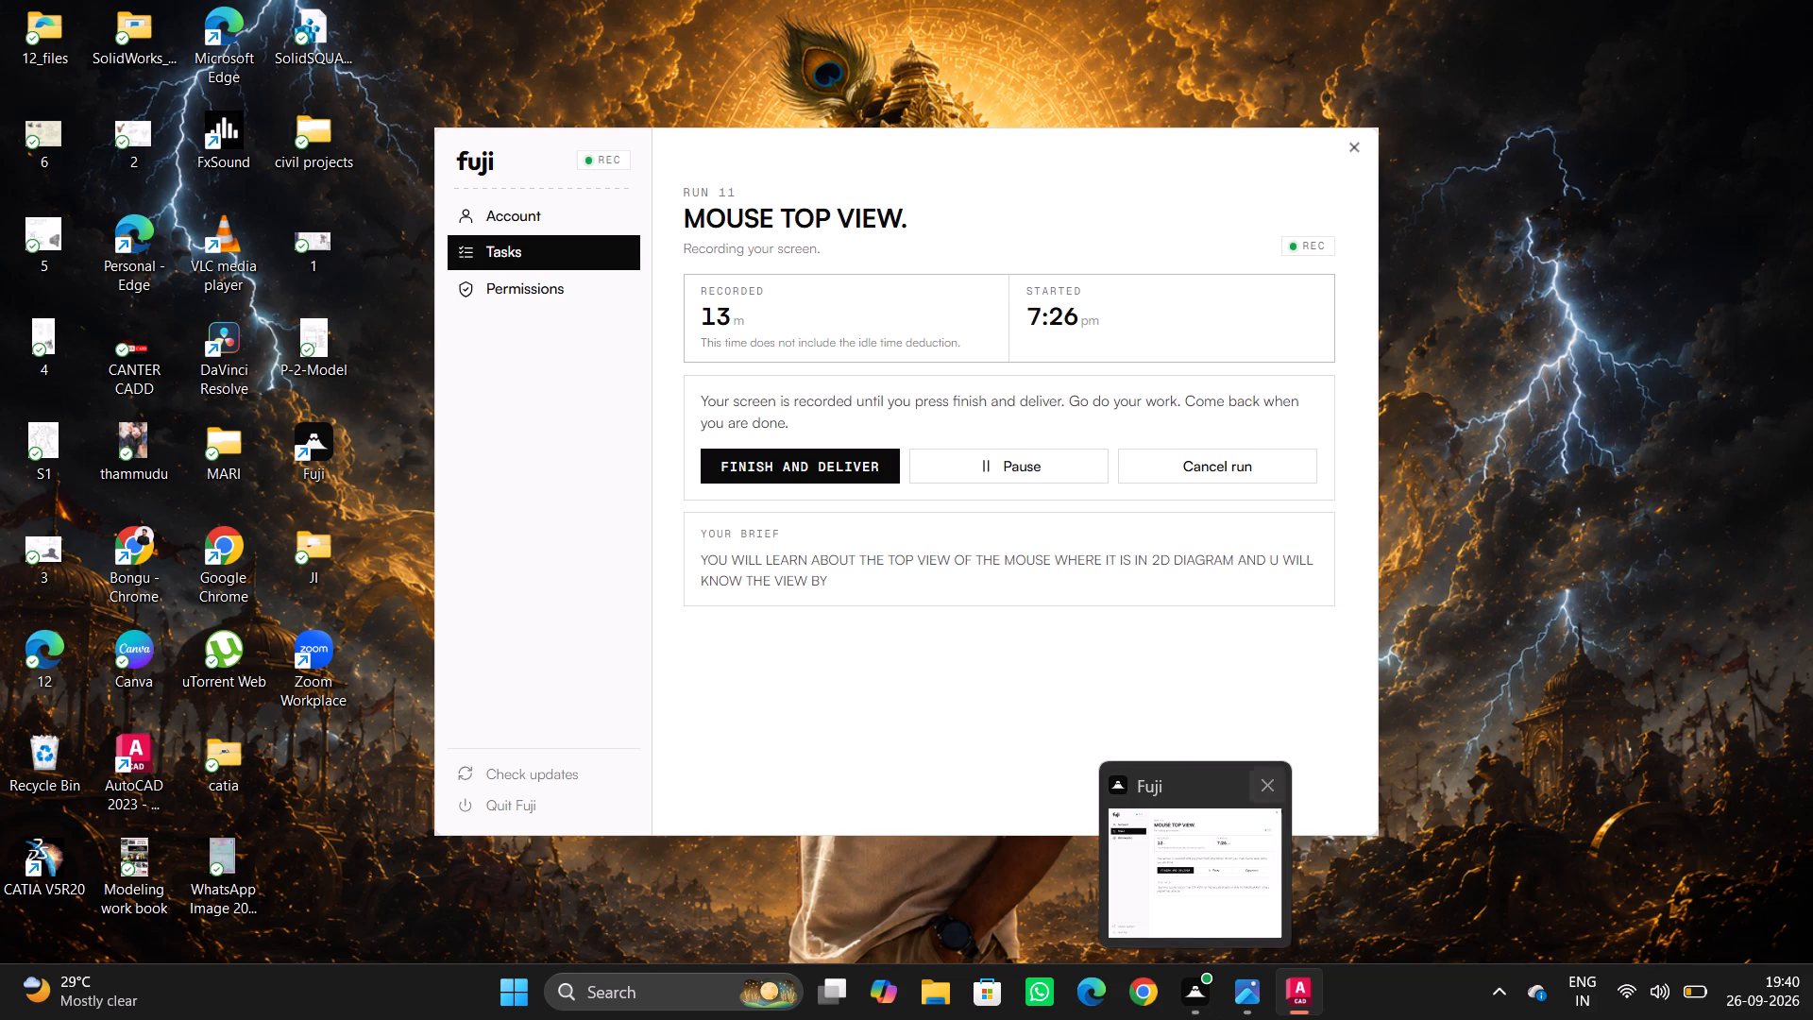
pyautogui.press('Escape')
pyautogui.press('Escape')
# Check the reference image, and add a radius dimension to the outline's large top arc, with its text outside the outline at the upper right.
pyautogui.scroll(2, 901, 535)
pyautogui.scroll(-2, 923, 565)
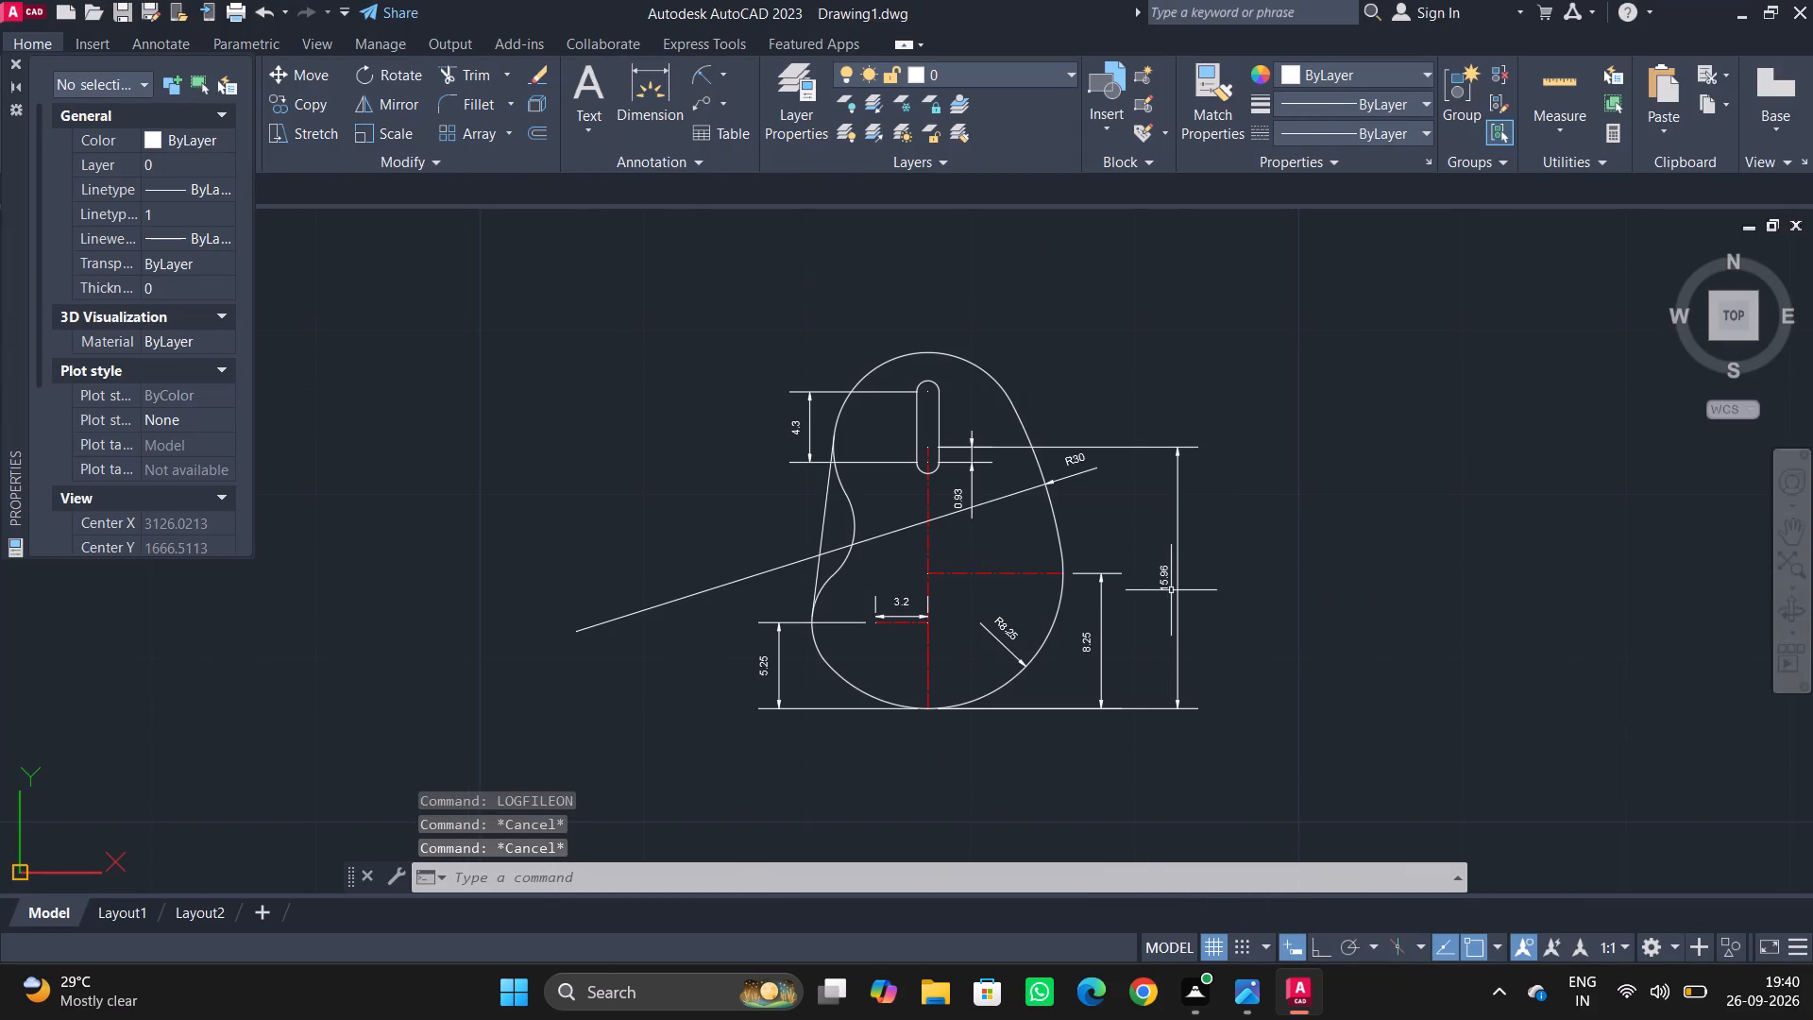
pyautogui.moveTo(1183, 586); pyautogui.dragTo(1183, 583, button='middle')
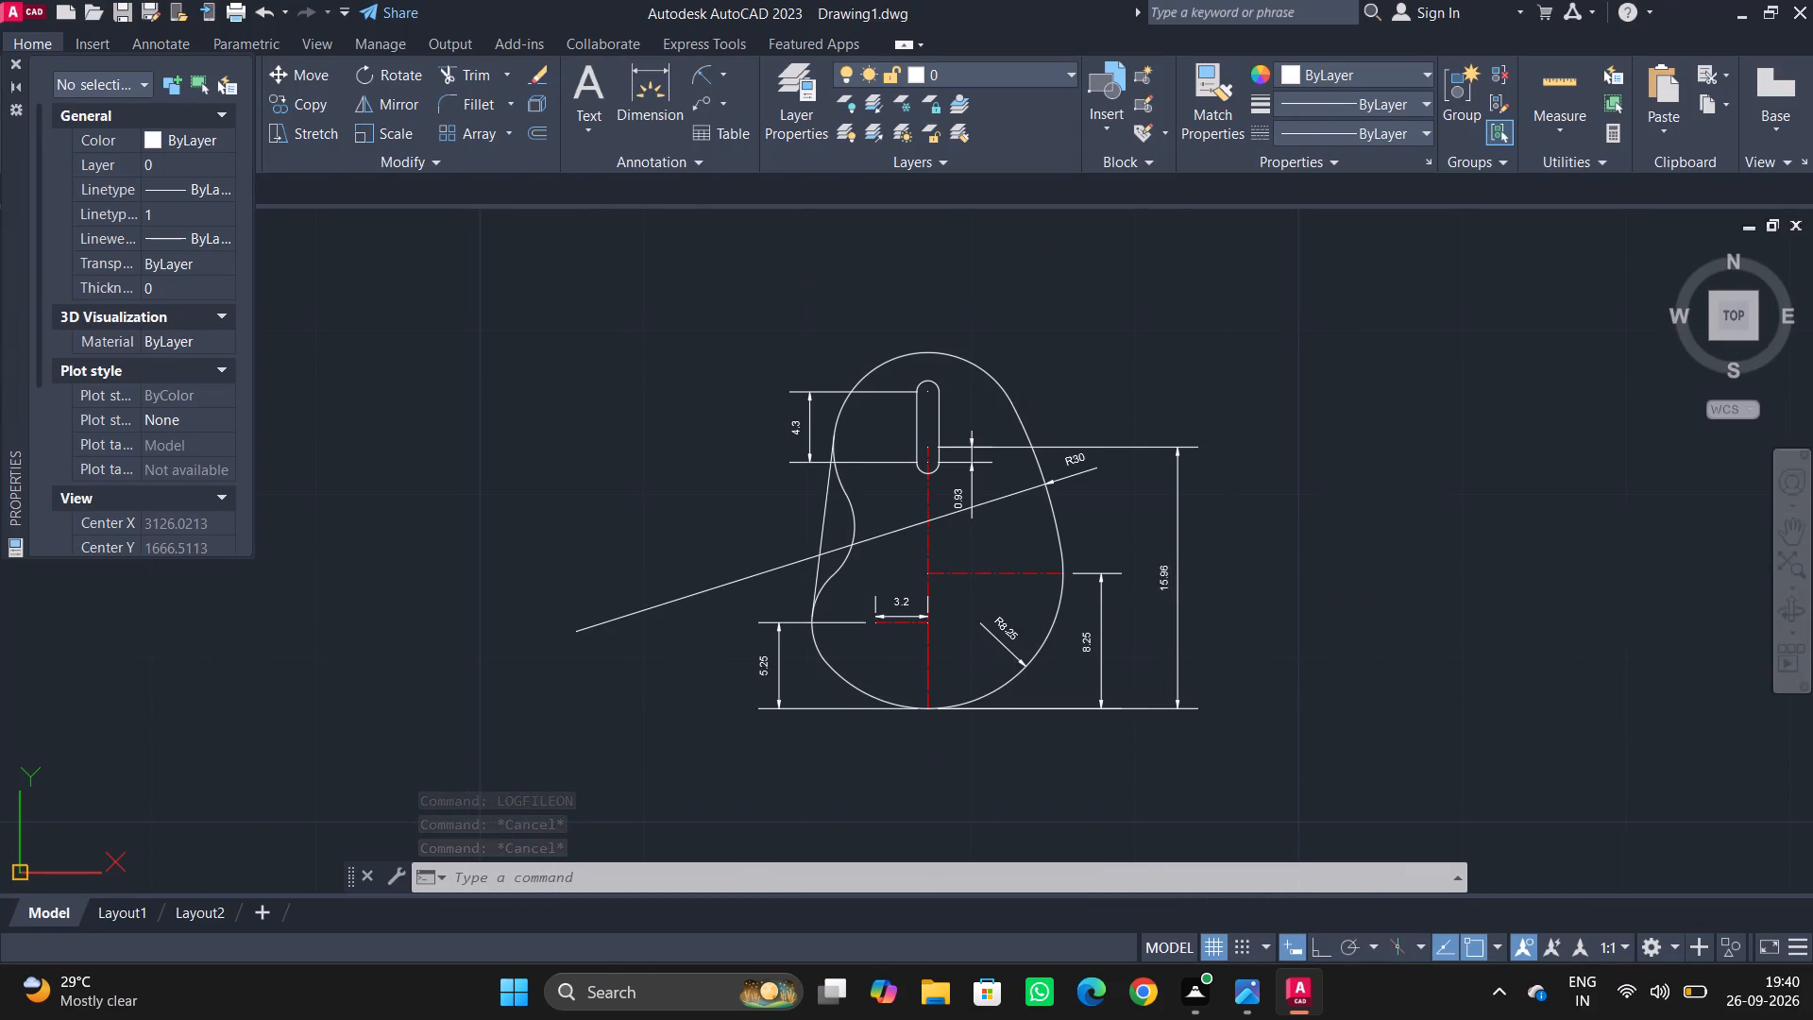
pyautogui.moveTo(1183, 583); pyautogui.dragTo(1108, 546, button='middle')
pyautogui.moveTo(1067, 420); pyautogui.dragTo(1413, 454, button='middle')
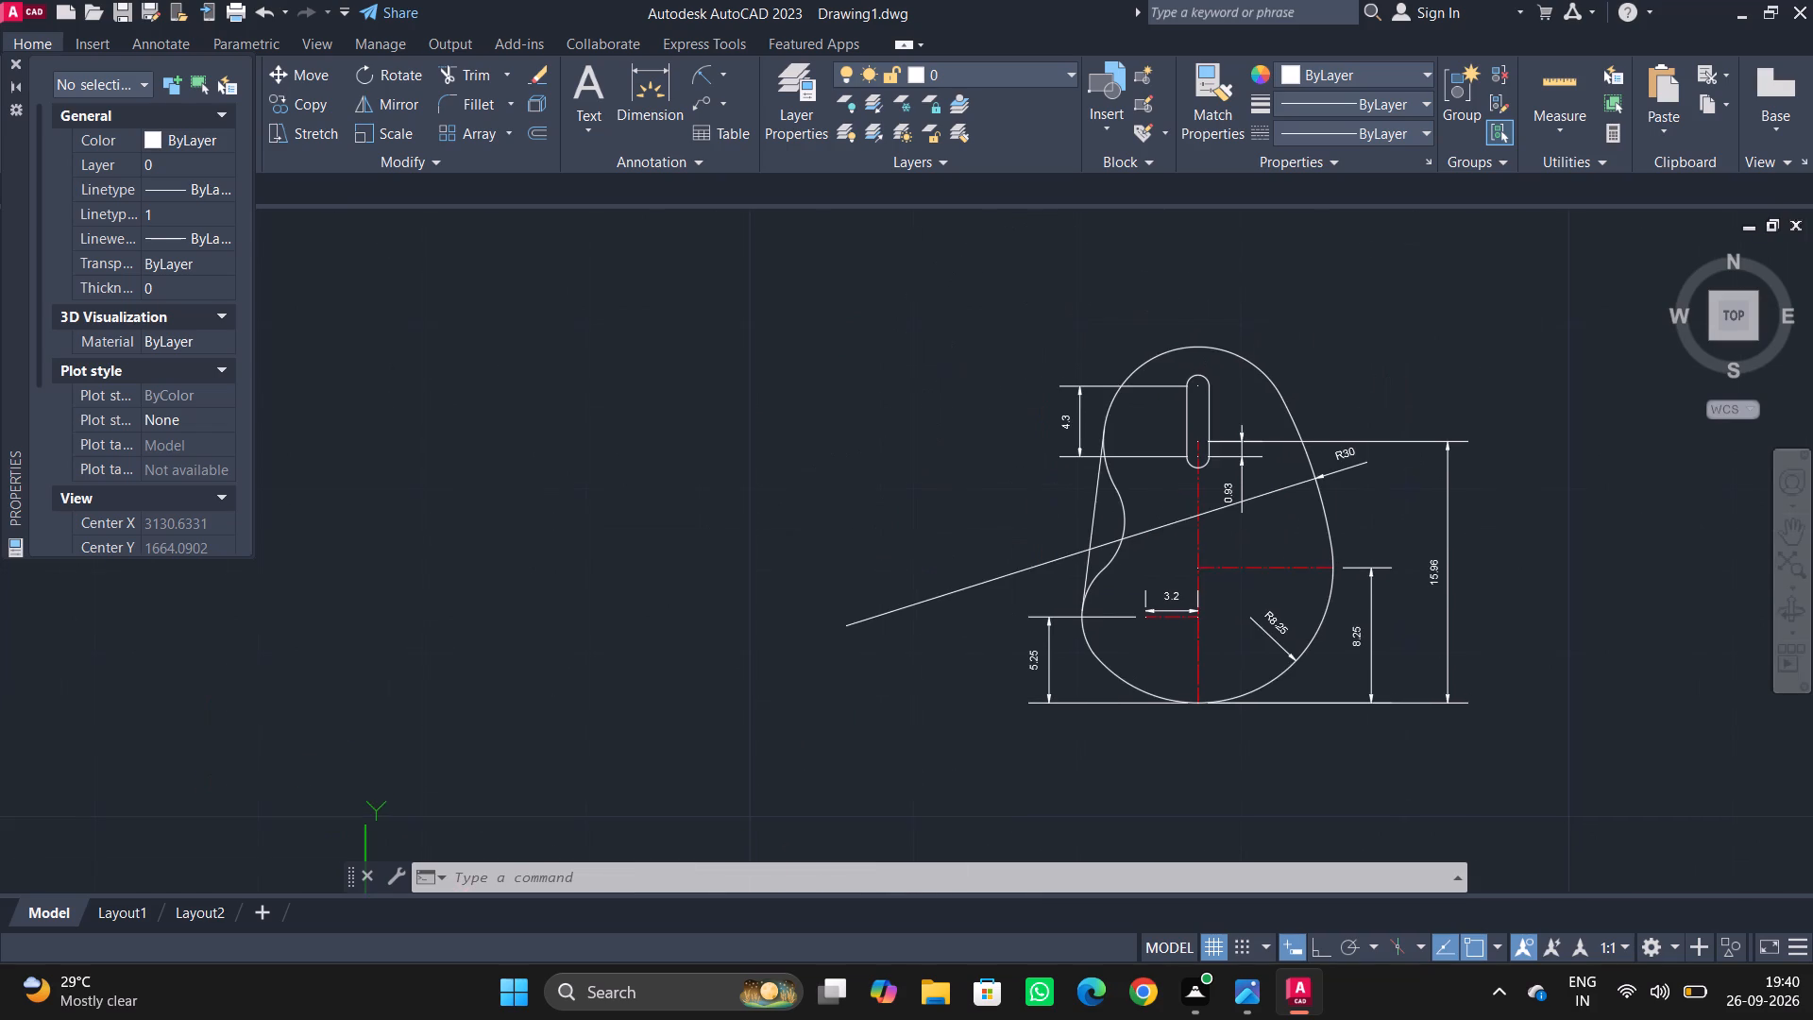
pyautogui.moveTo(1413, 454); pyautogui.dragTo(1408, 465, button='middle')
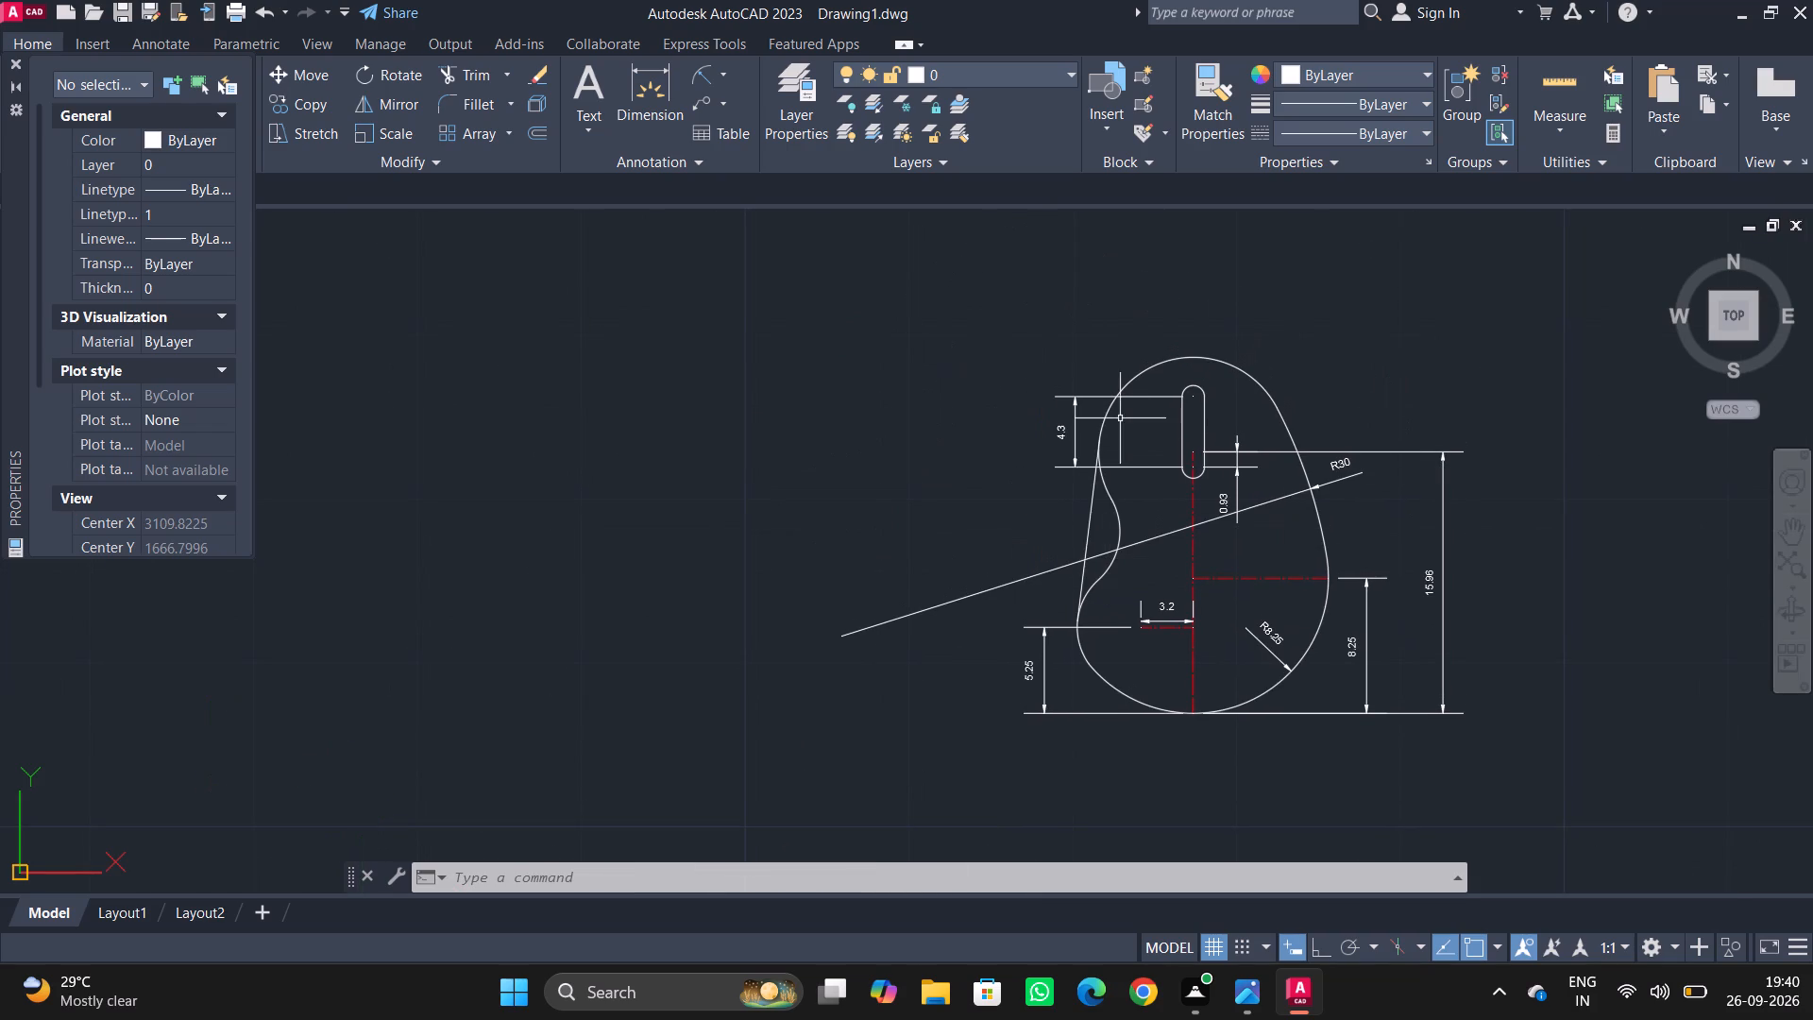
pyautogui.moveTo(1183, 427); pyautogui.dragTo(928, 400, button='middle')
pyautogui.scroll(1, 926, 403)
pyautogui.moveTo(997, 349); pyautogui.dragTo(908, 443, button='middle')
pyautogui.scroll(2, 903, 437)
pyautogui.moveTo(858, 450); pyautogui.dragTo(1006, 371, button='middle')
pyautogui.hotkey('alt', 'Tab')
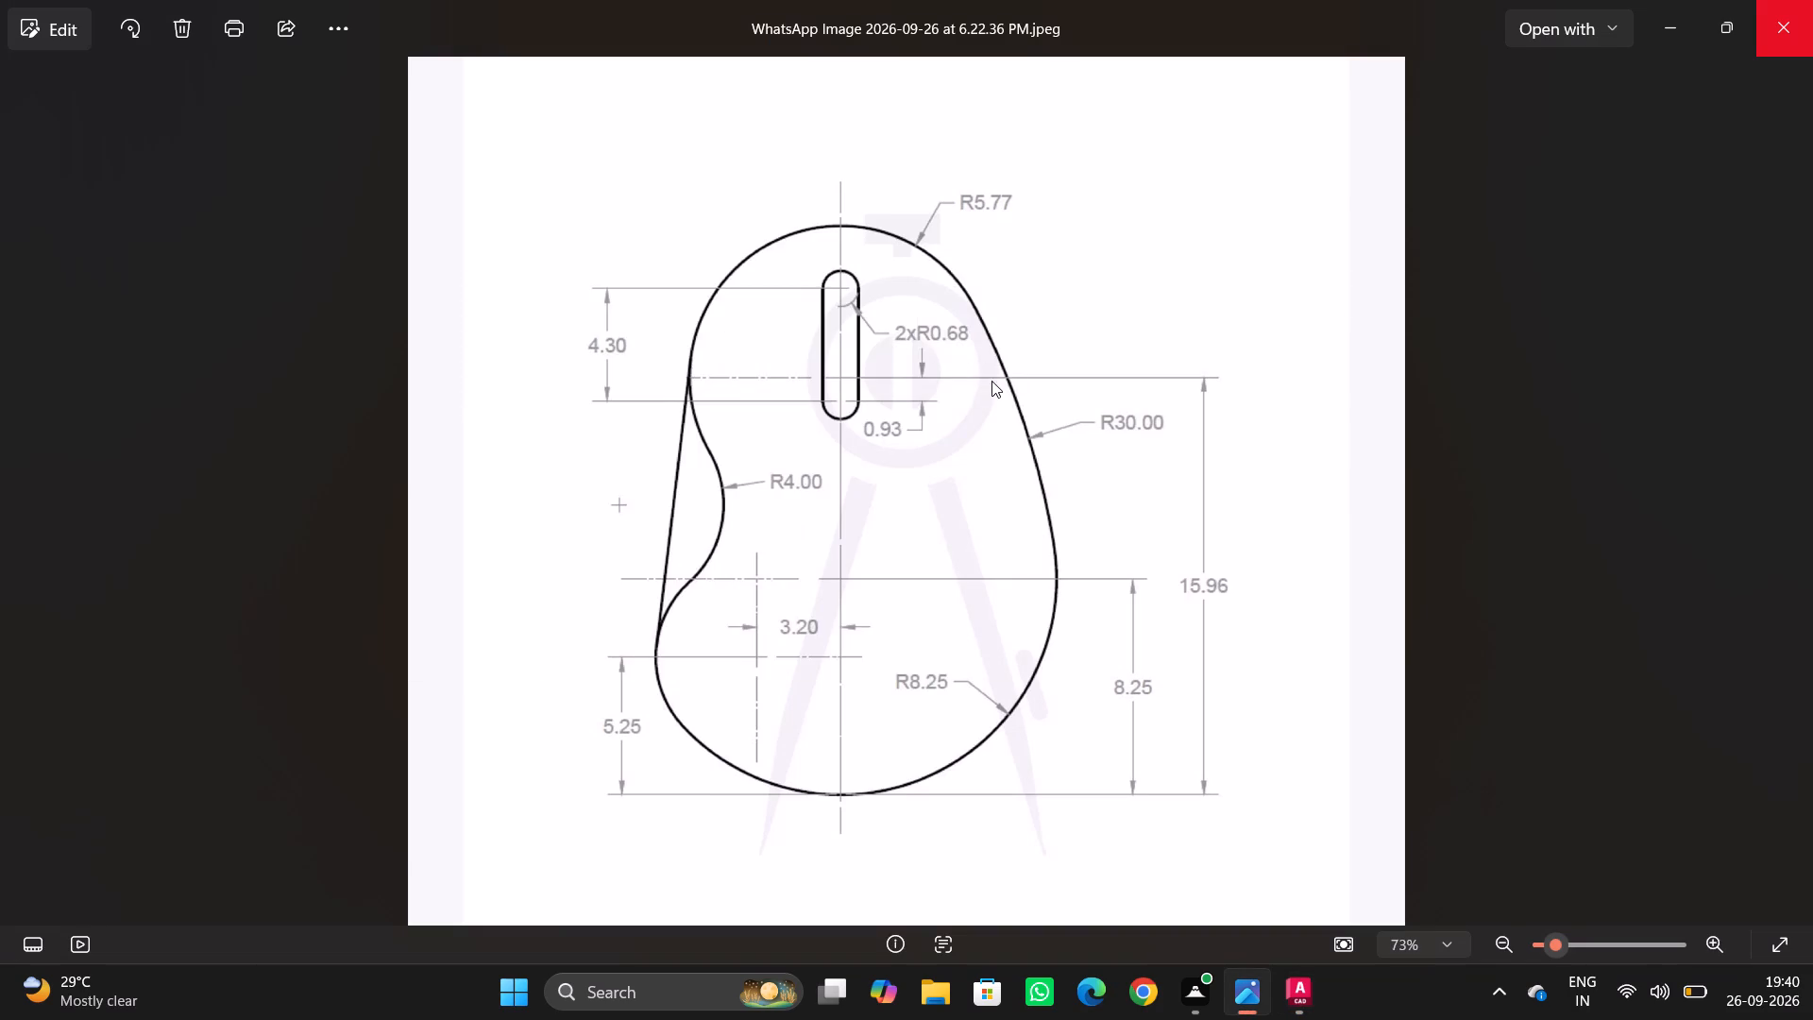
pyautogui.hotkey('alt', 'Tab')
pyautogui.moveTo(961, 239); pyautogui.dragTo(885, 560, button='middle')
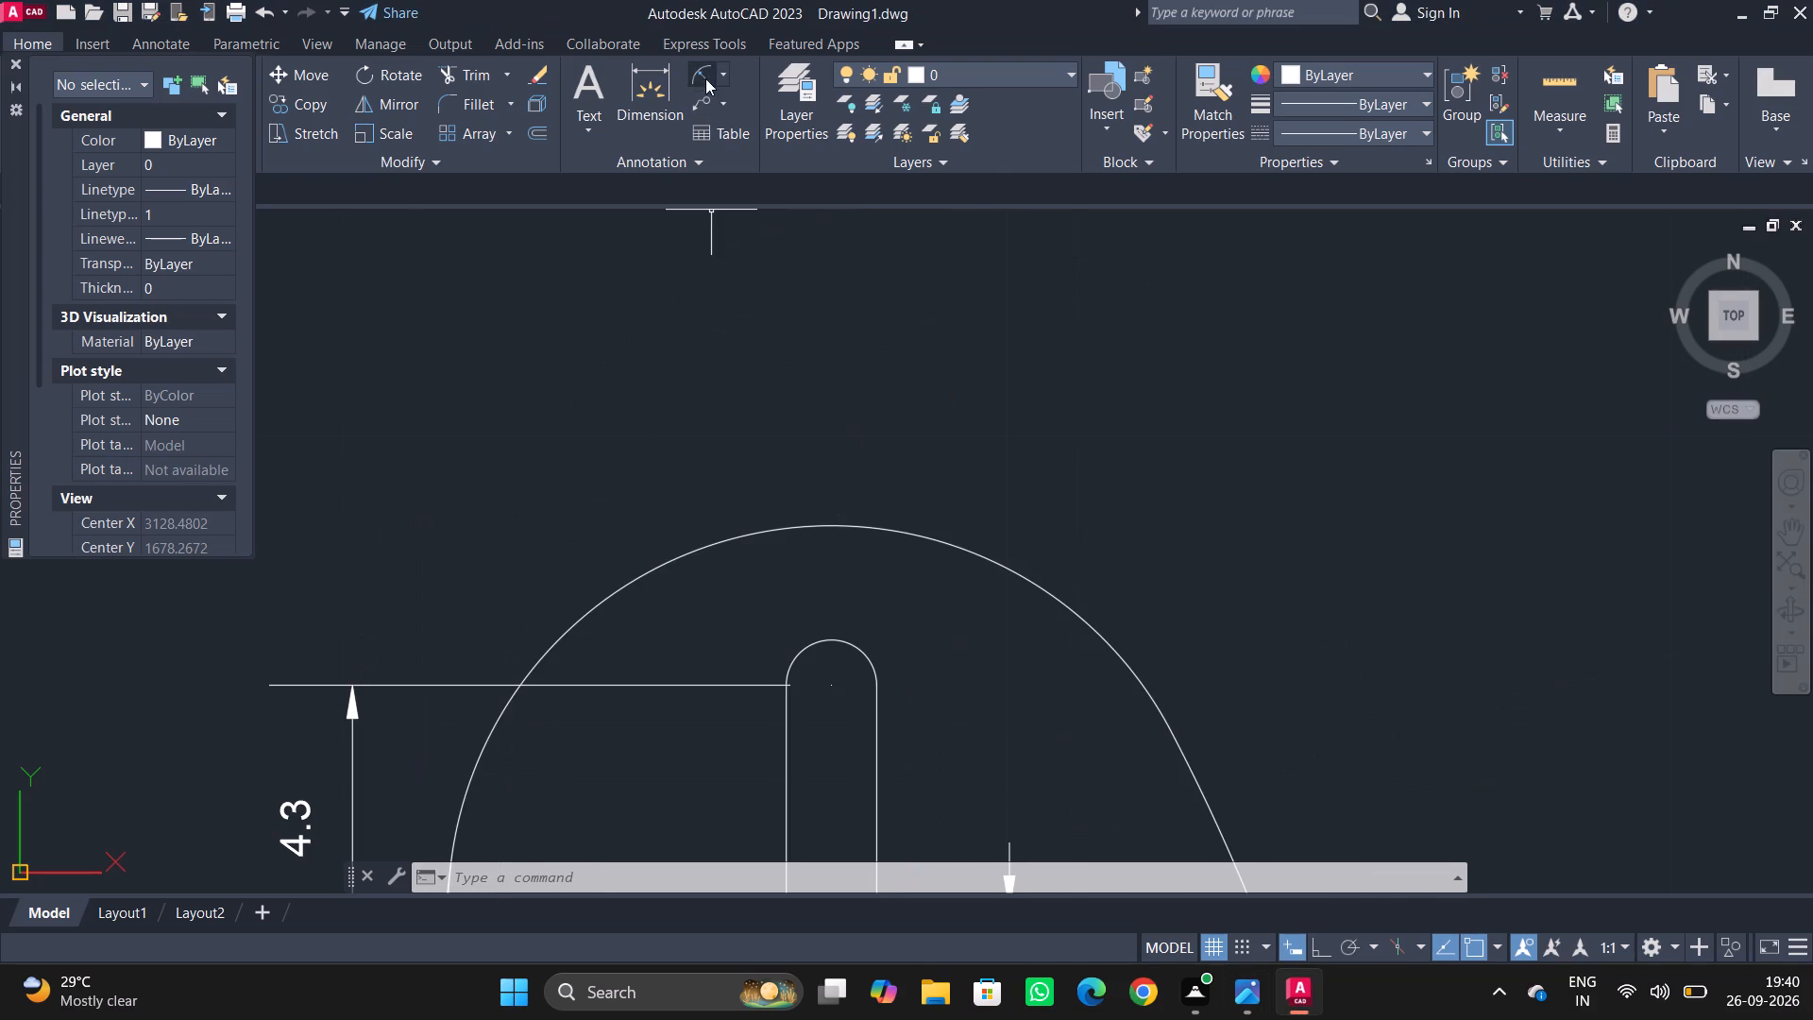
pyautogui.click(703, 76)
pyautogui.click(902, 531)
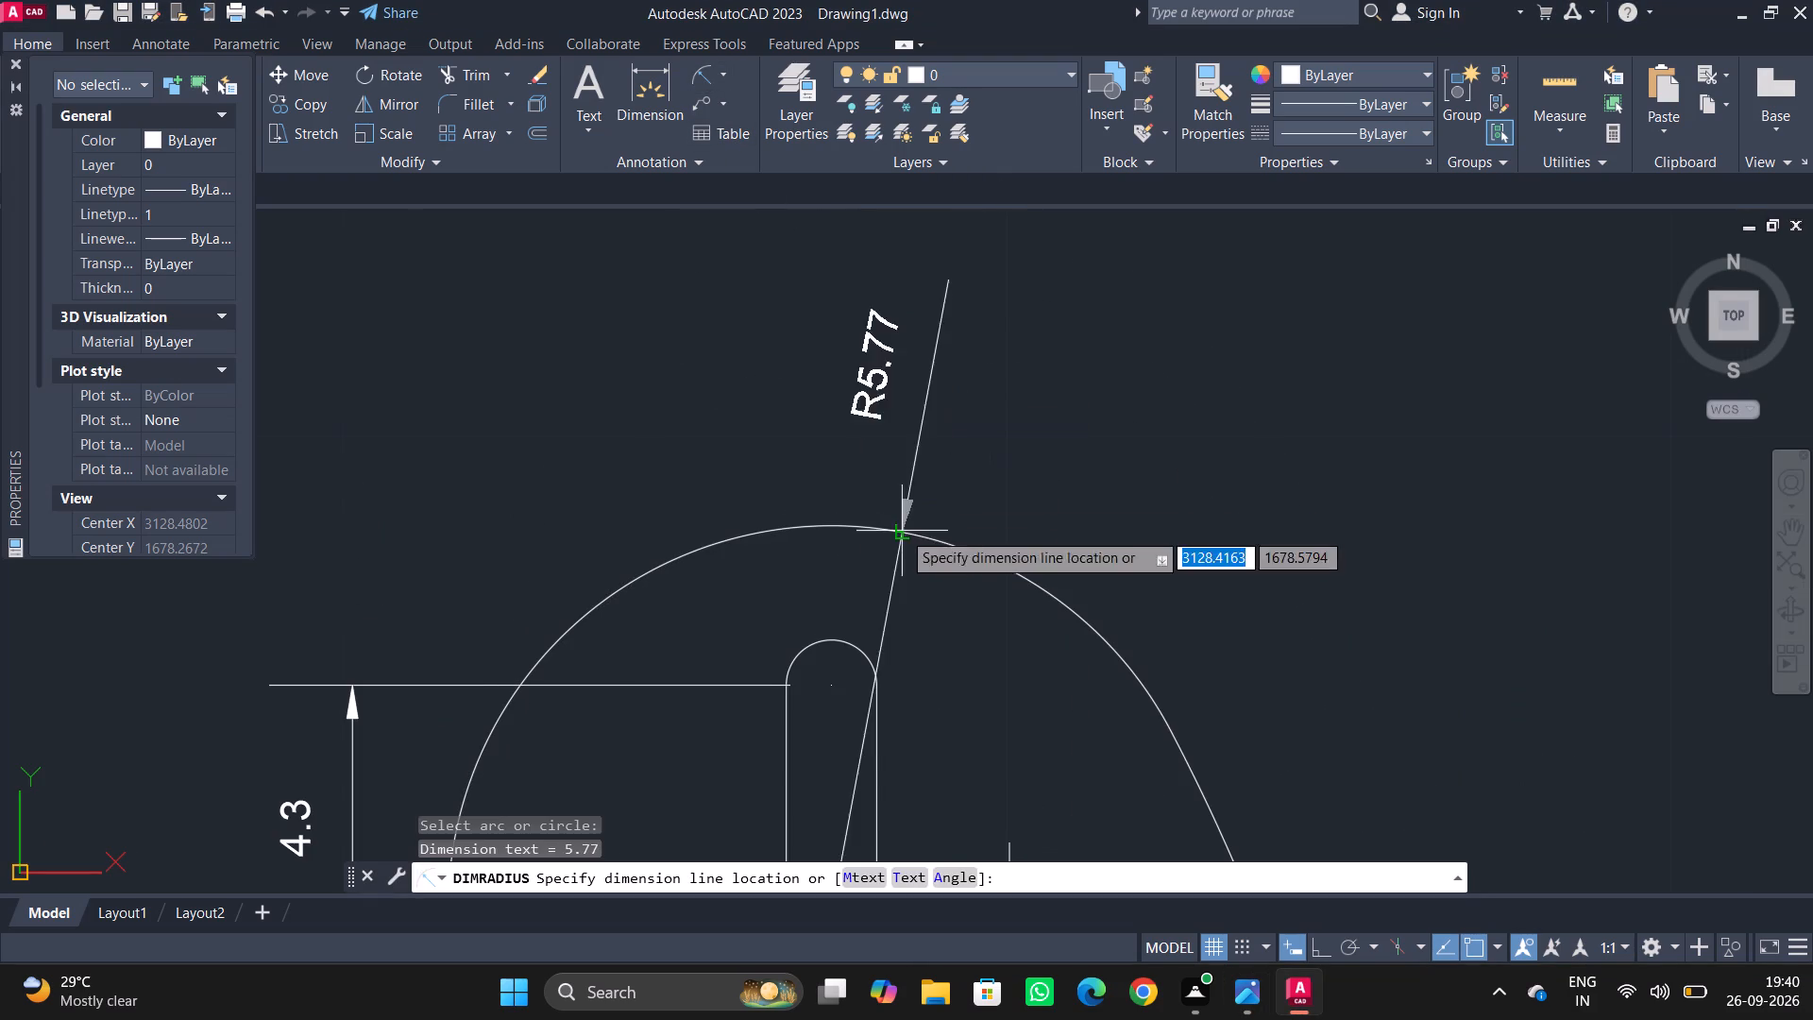
pyautogui.click(1084, 417)
pyautogui.moveTo(1146, 507); pyautogui.dragTo(1117, 413, button='middle')
# Add a radius dimension to the slot's upper arc, with its text just right of the slot inside the outline.
pyautogui.press('space')
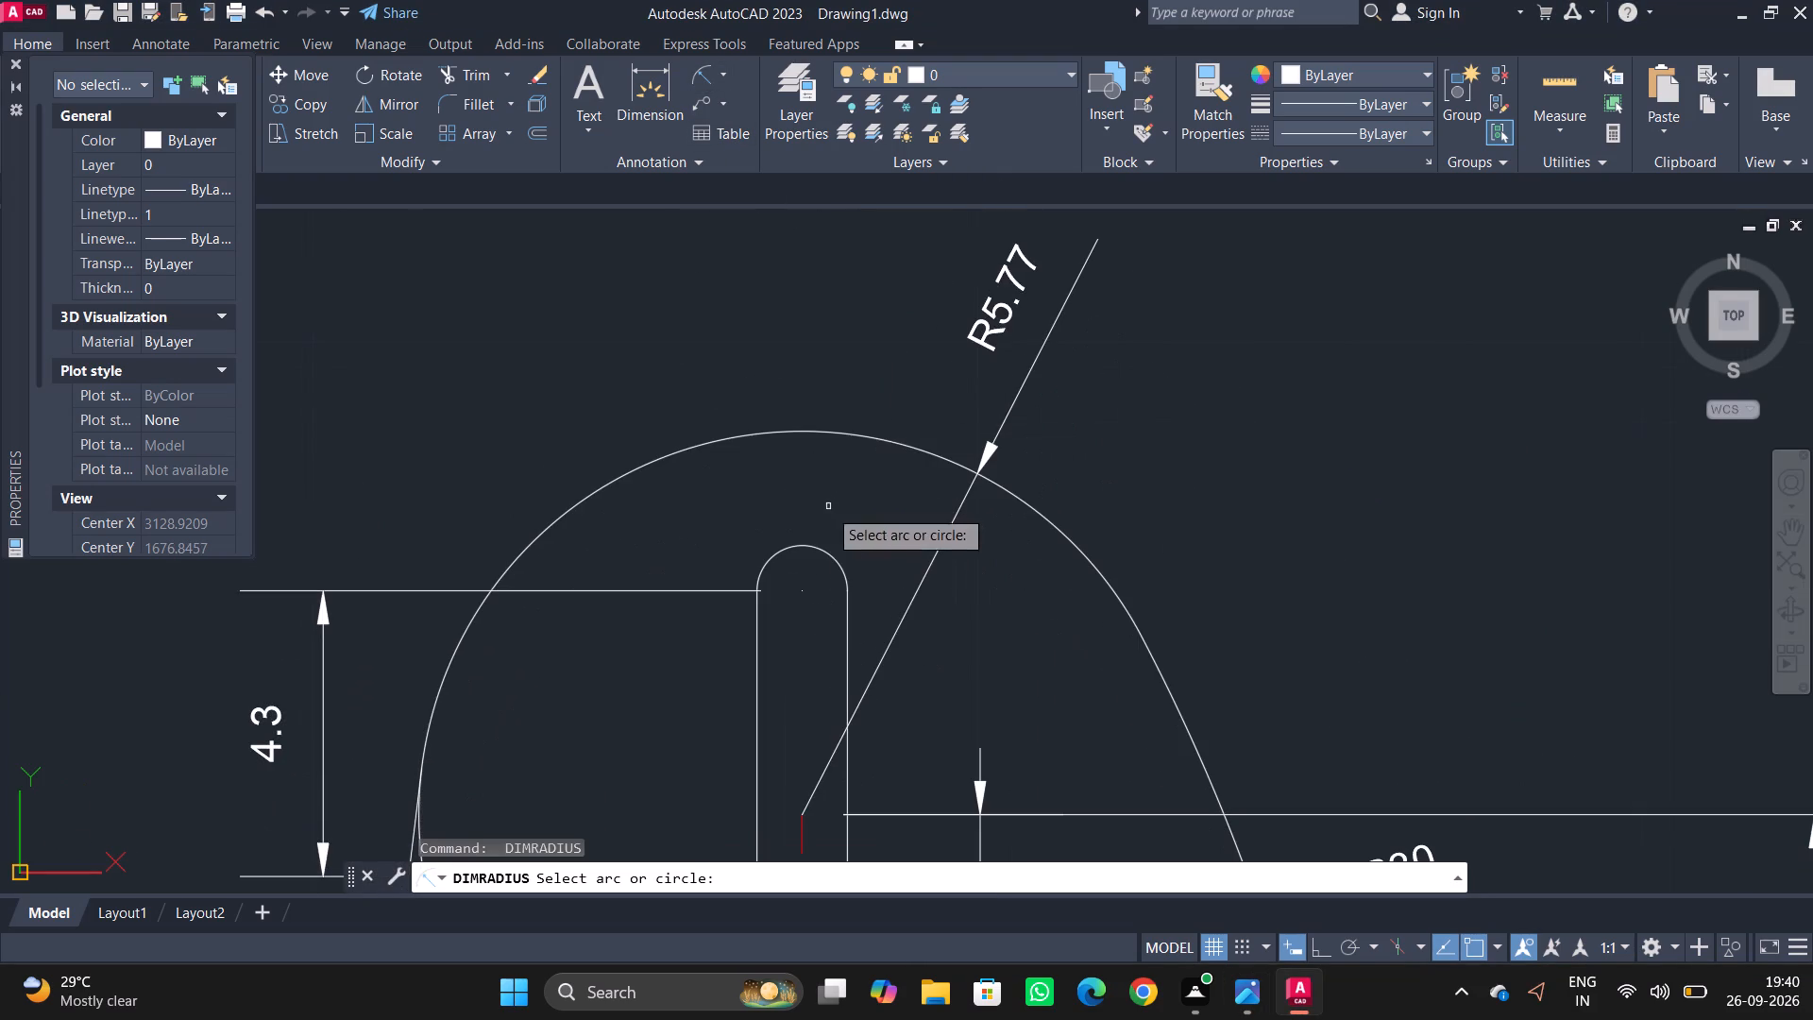
pyautogui.click(826, 548)
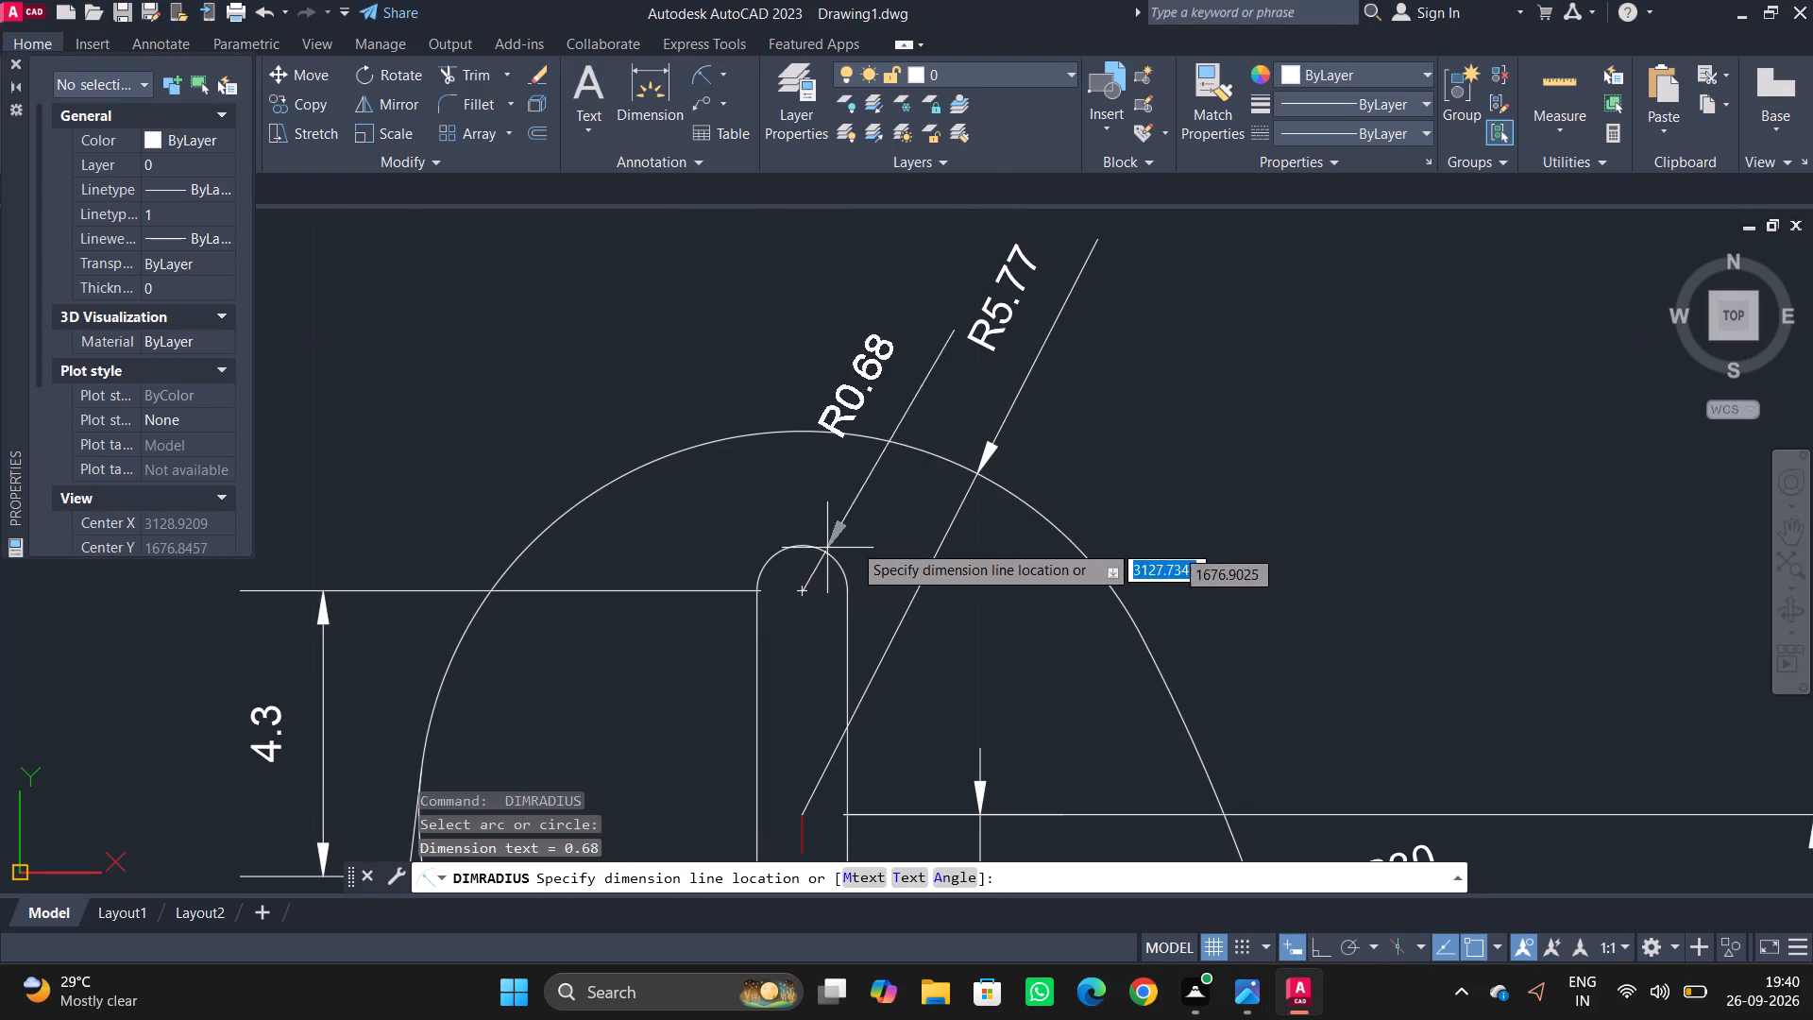
pyautogui.click(934, 637)
# Check the reference image, and add a radius dimension to the bulging arc on the outline's left side, with its text inside the outline.
pyautogui.moveTo(1083, 650); pyautogui.dragTo(1127, 330, button='middle')
pyautogui.hotkey('alt', 'Tab')
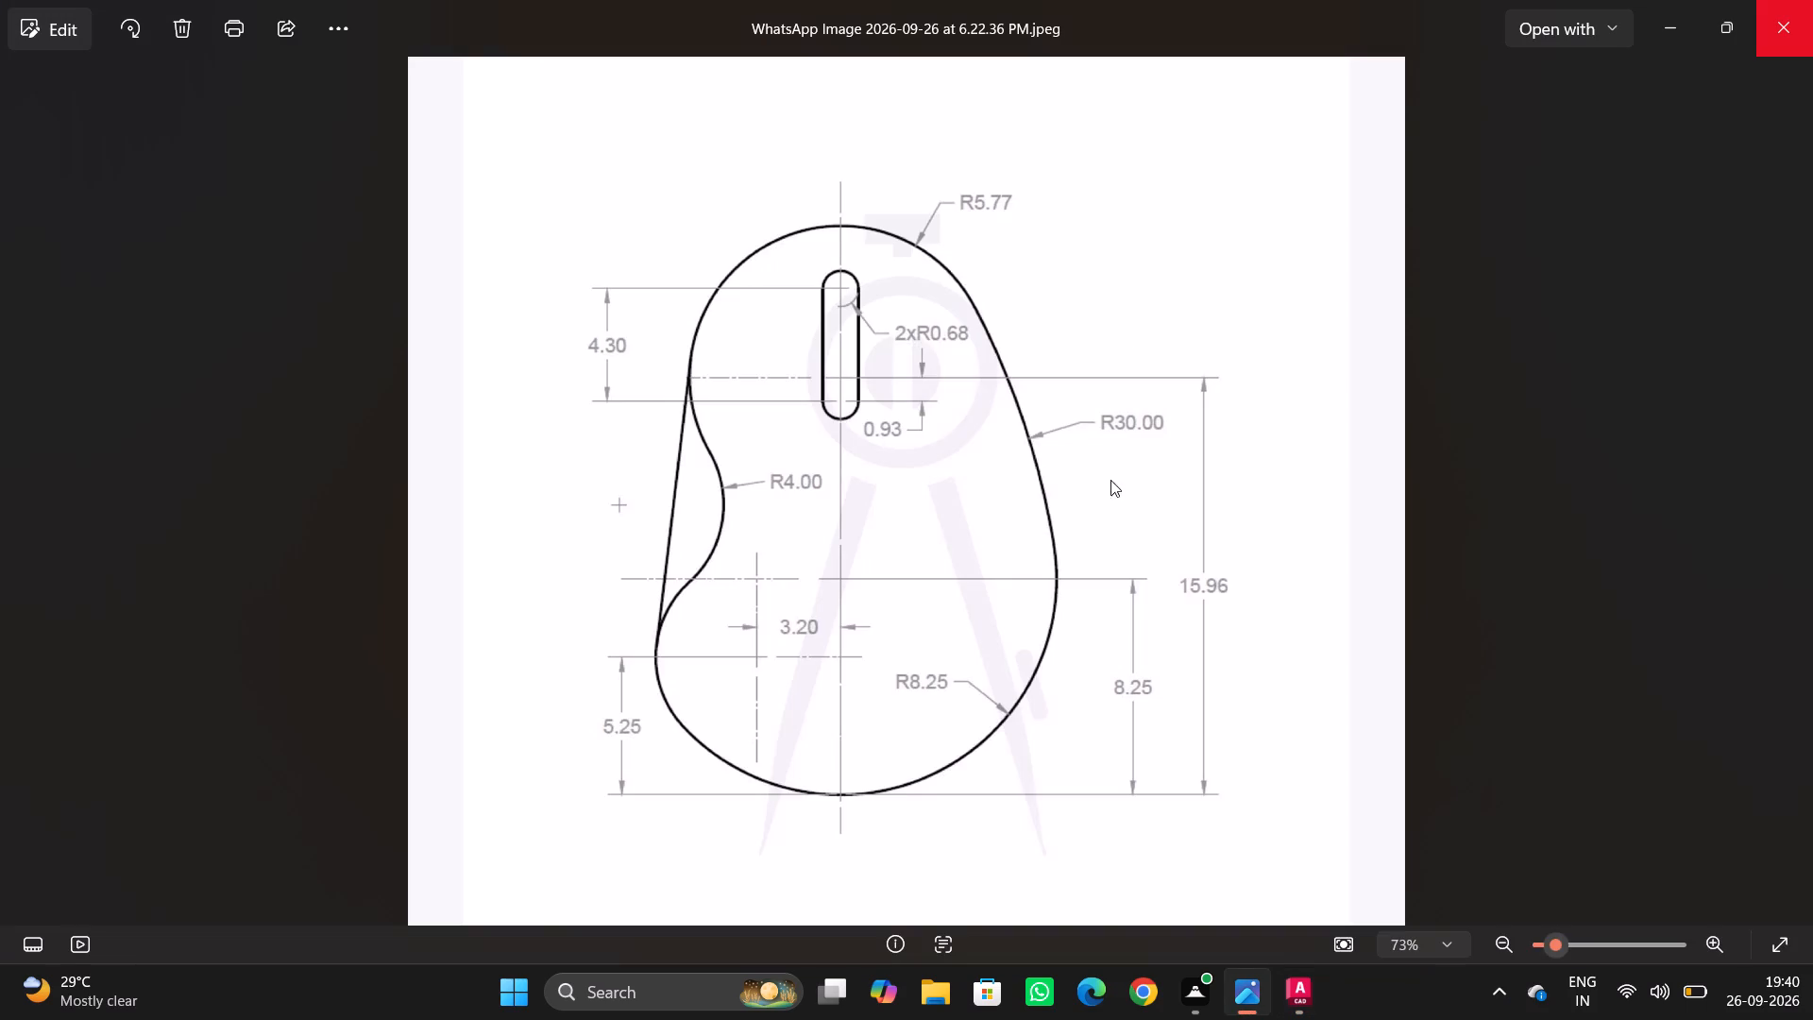
pyautogui.hotkey('alt', 'Tab')
pyautogui.moveTo(962, 581); pyautogui.dragTo(959, 502, button='middle')
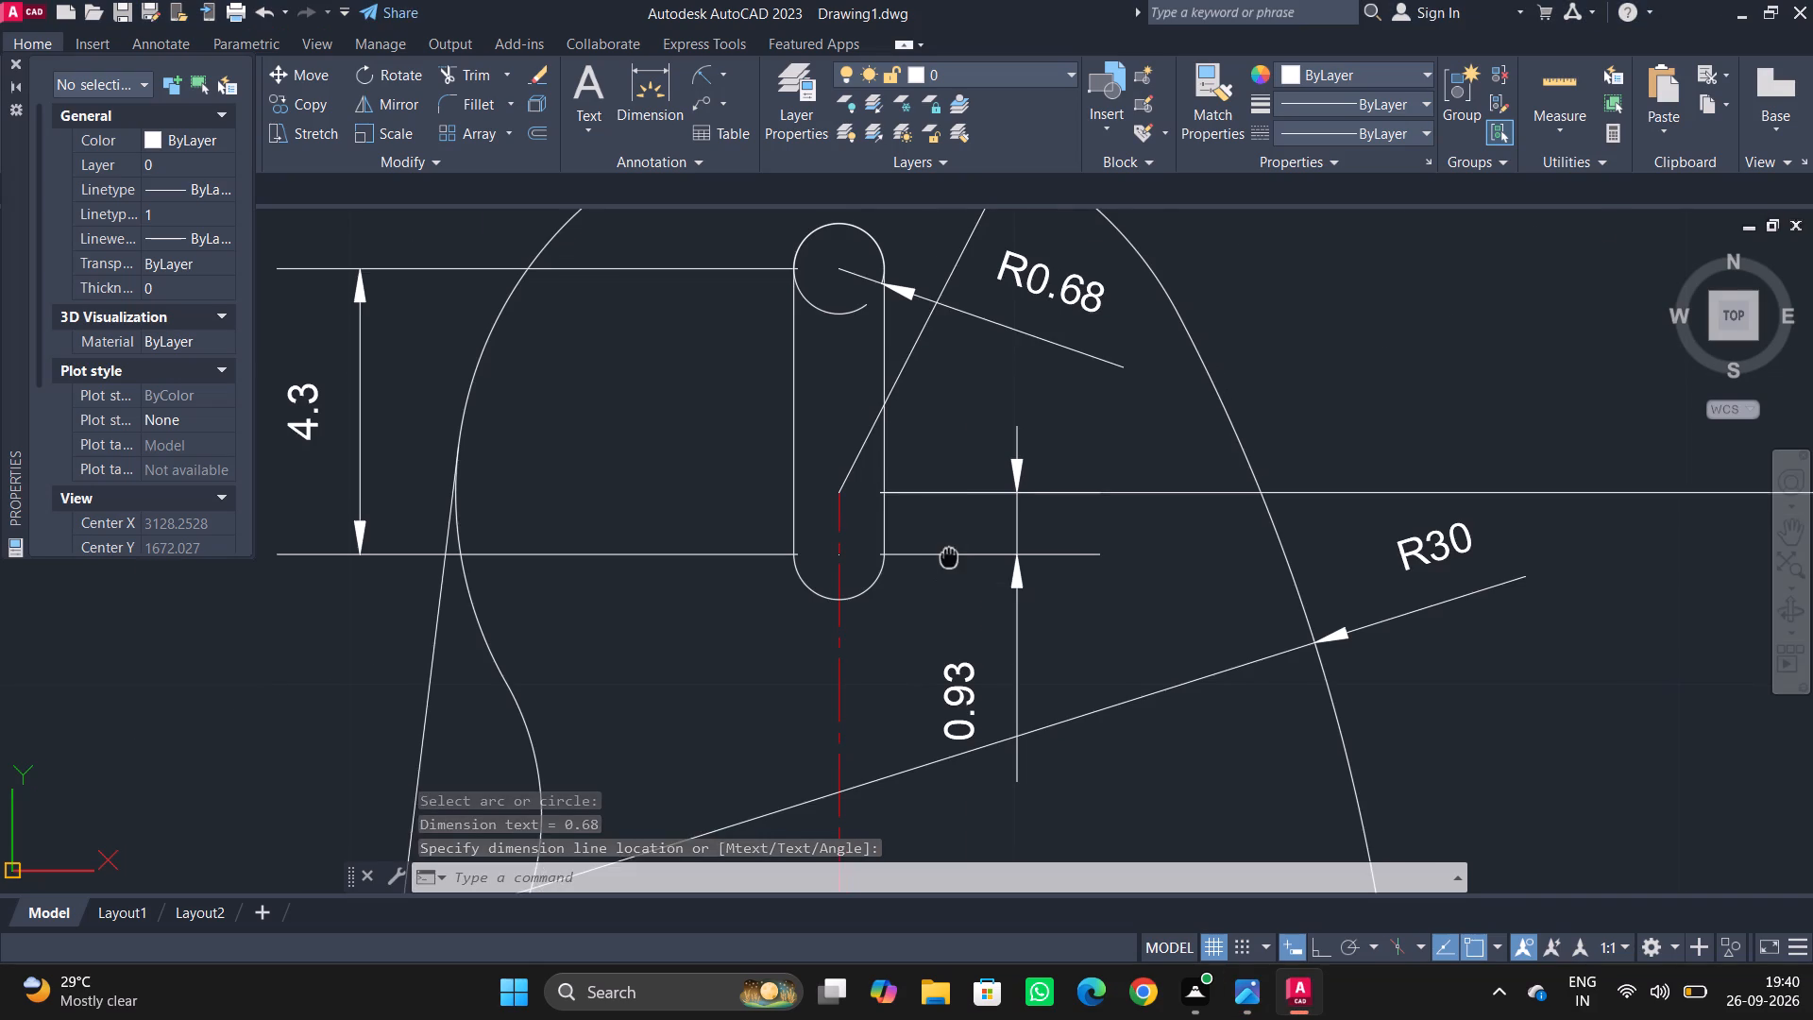
pyautogui.moveTo(959, 502); pyautogui.dragTo(1110, 240, button='middle')
pyautogui.press('space')
pyautogui.click(694, 475)
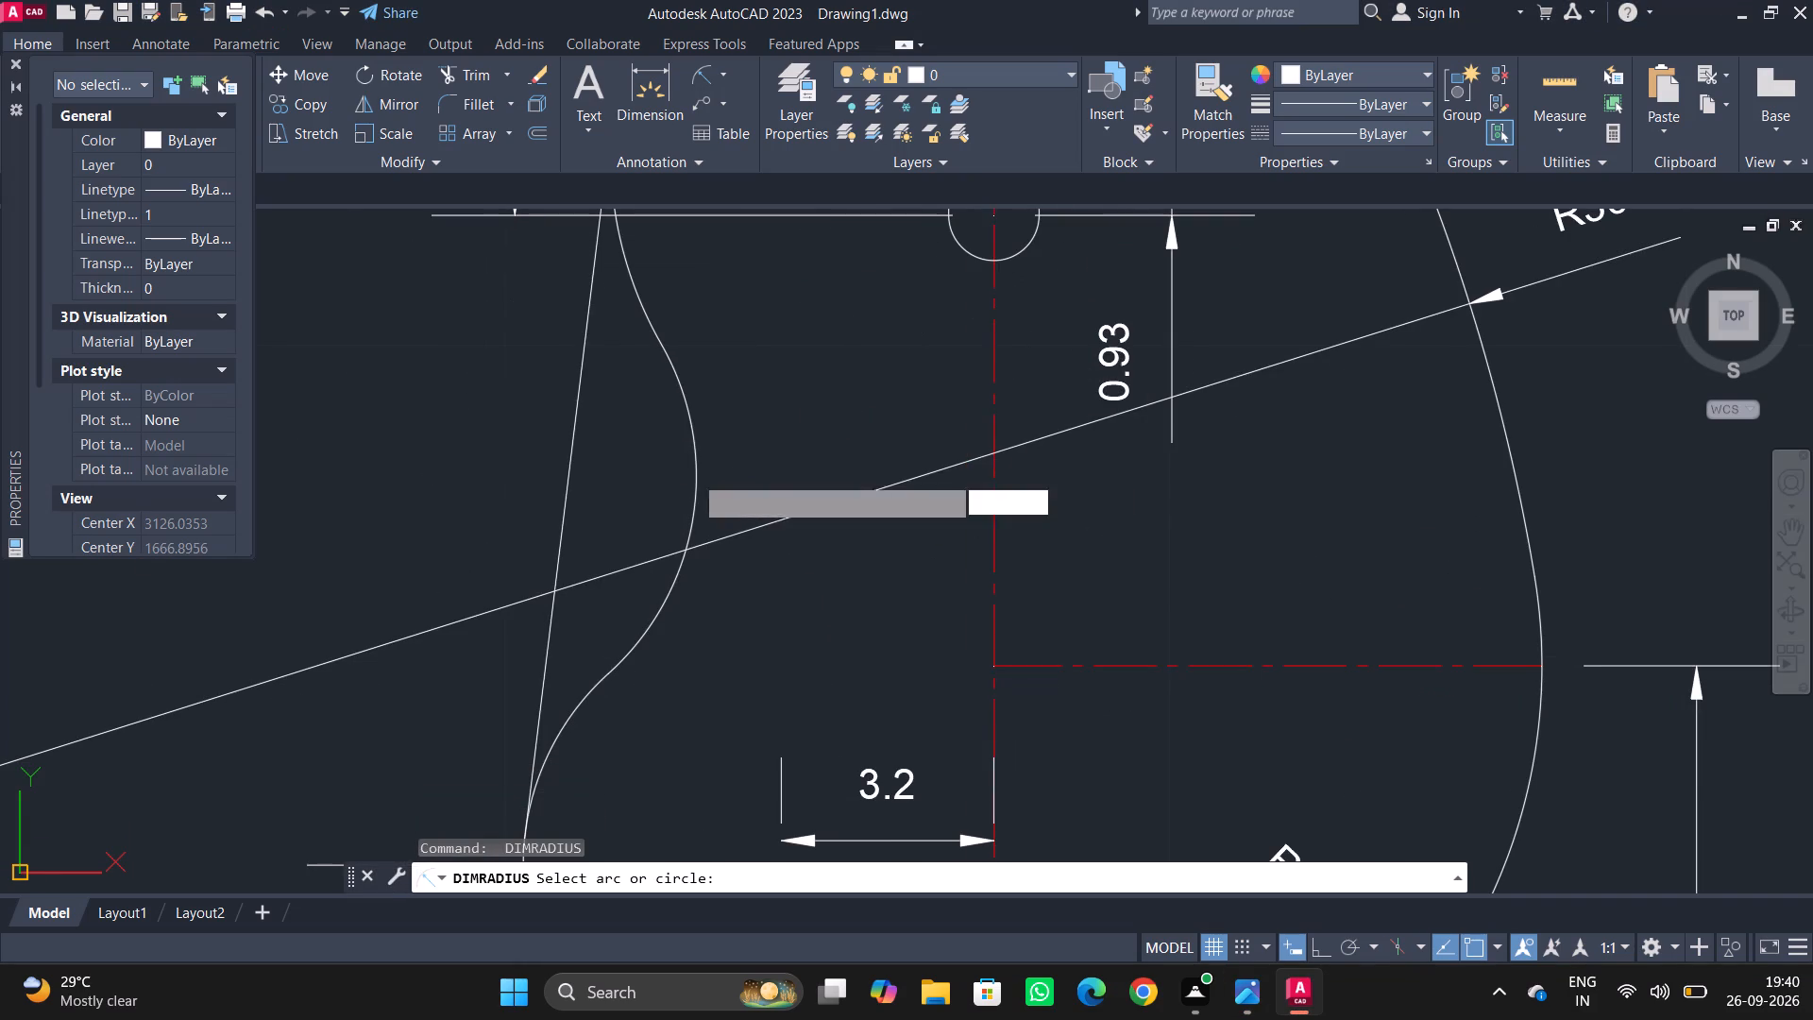
pyautogui.click(802, 416)
# Compare the dimensions and centre lines of the mouse outline with the reference image, looking for anything missing.
pyautogui.hotkey('alt', 'Tab')
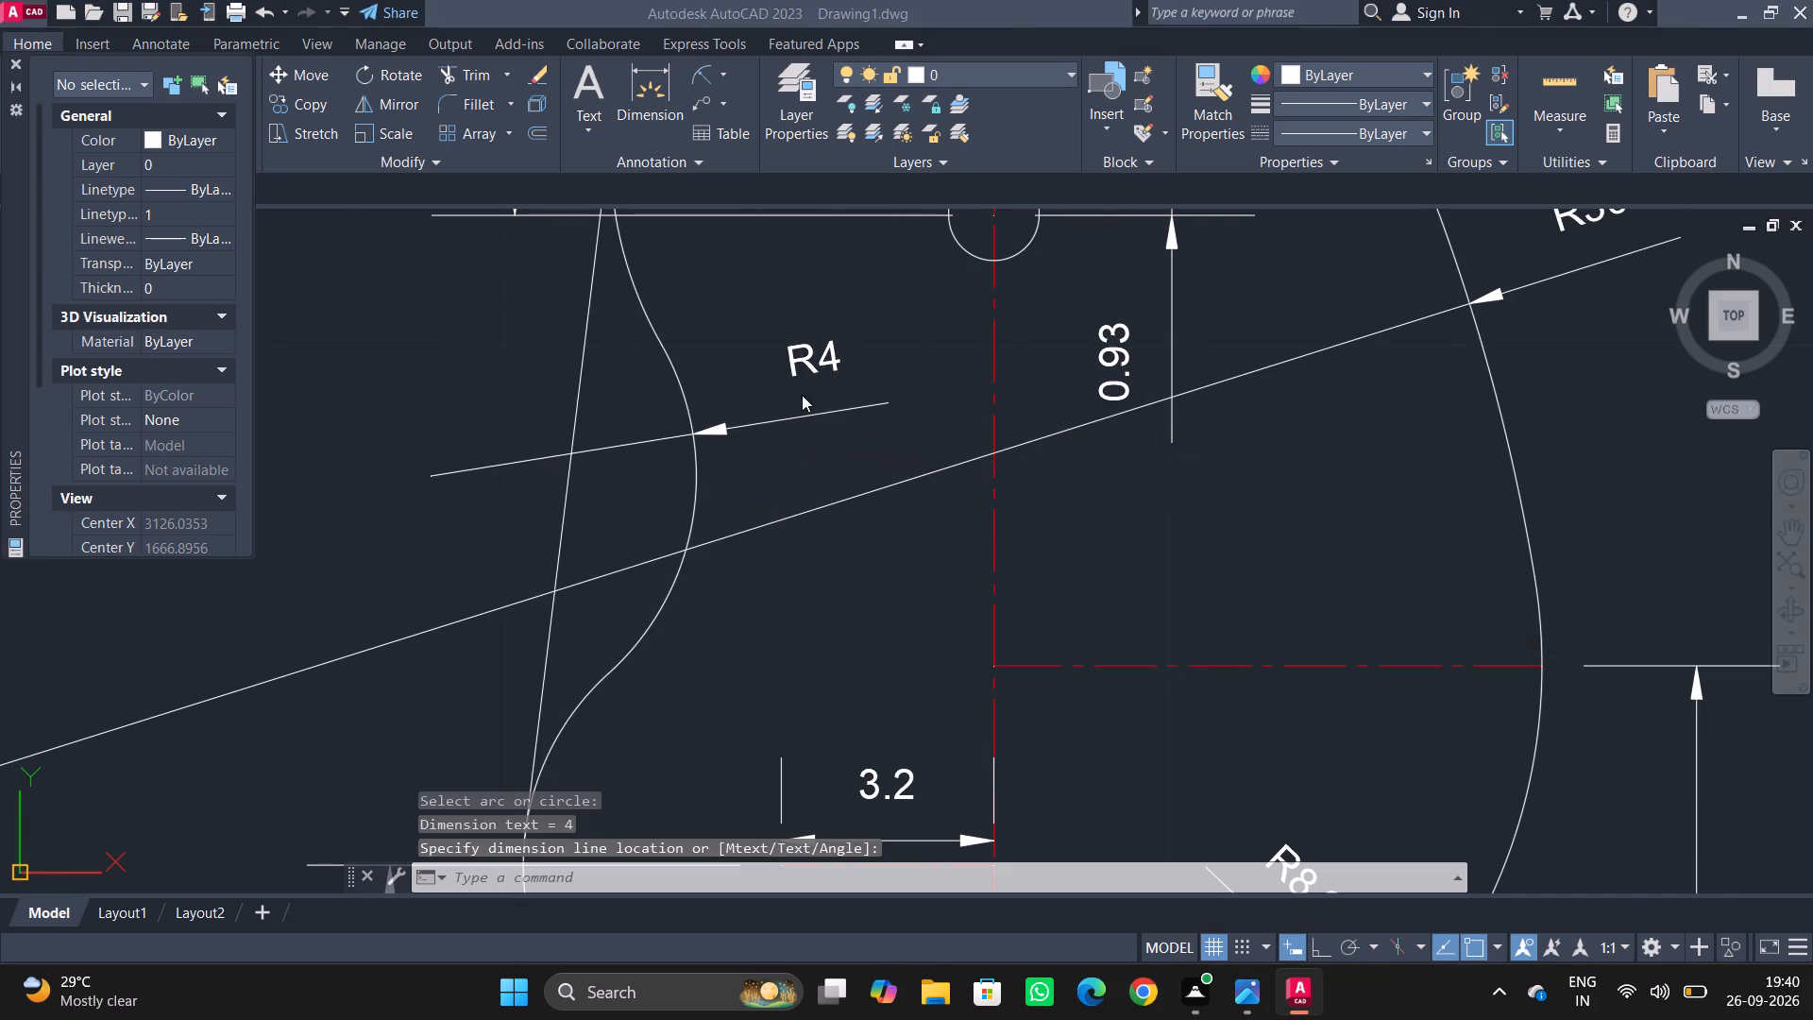
pyautogui.hotkey('alt', 'Tab')
pyautogui.moveTo(890, 454); pyautogui.dragTo(932, 291, button='middle')
pyautogui.moveTo(933, 373); pyautogui.dragTo(930, 420, button='middle')
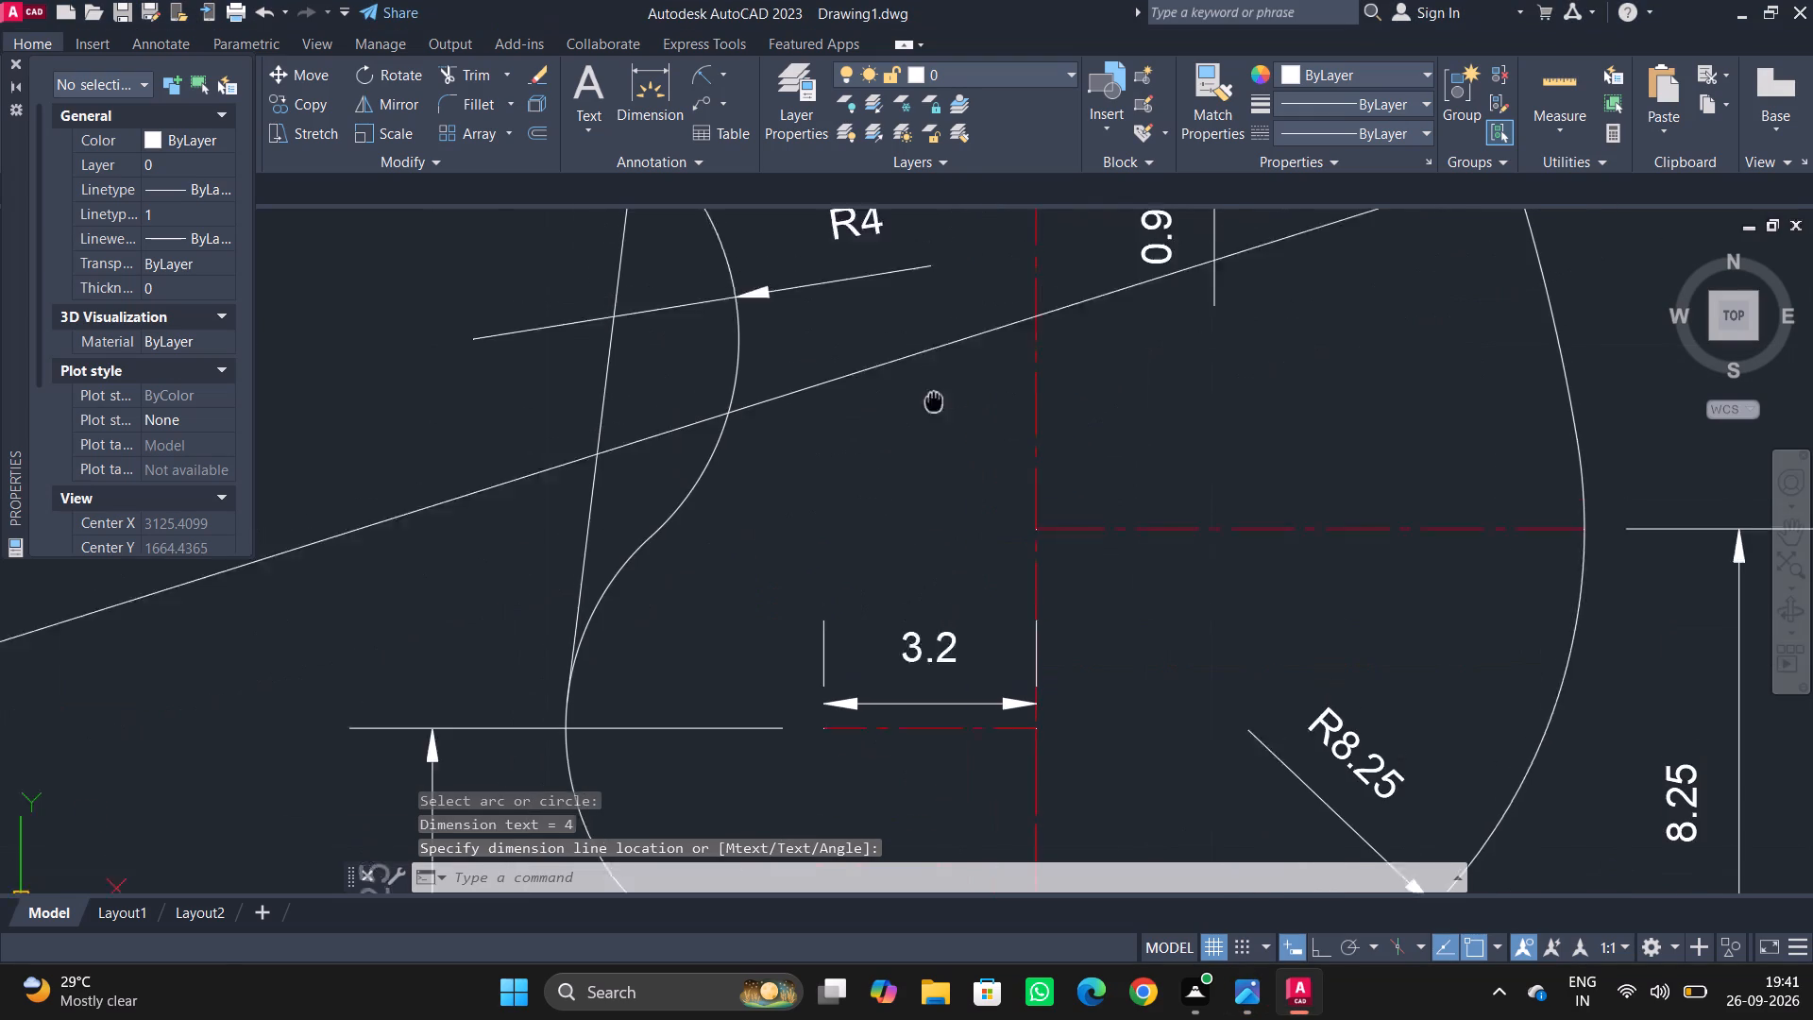
pyautogui.moveTo(930, 420); pyautogui.dragTo(927, 489, button='middle')
pyautogui.keyDown('ctrl'); pyautogui.scroll(-3, 927, 489); pyautogui.keyUp('ctrl')
pyautogui.scroll(1, 936, 483)
pyautogui.moveTo(936, 483); pyautogui.dragTo(773, 534, button='middle')
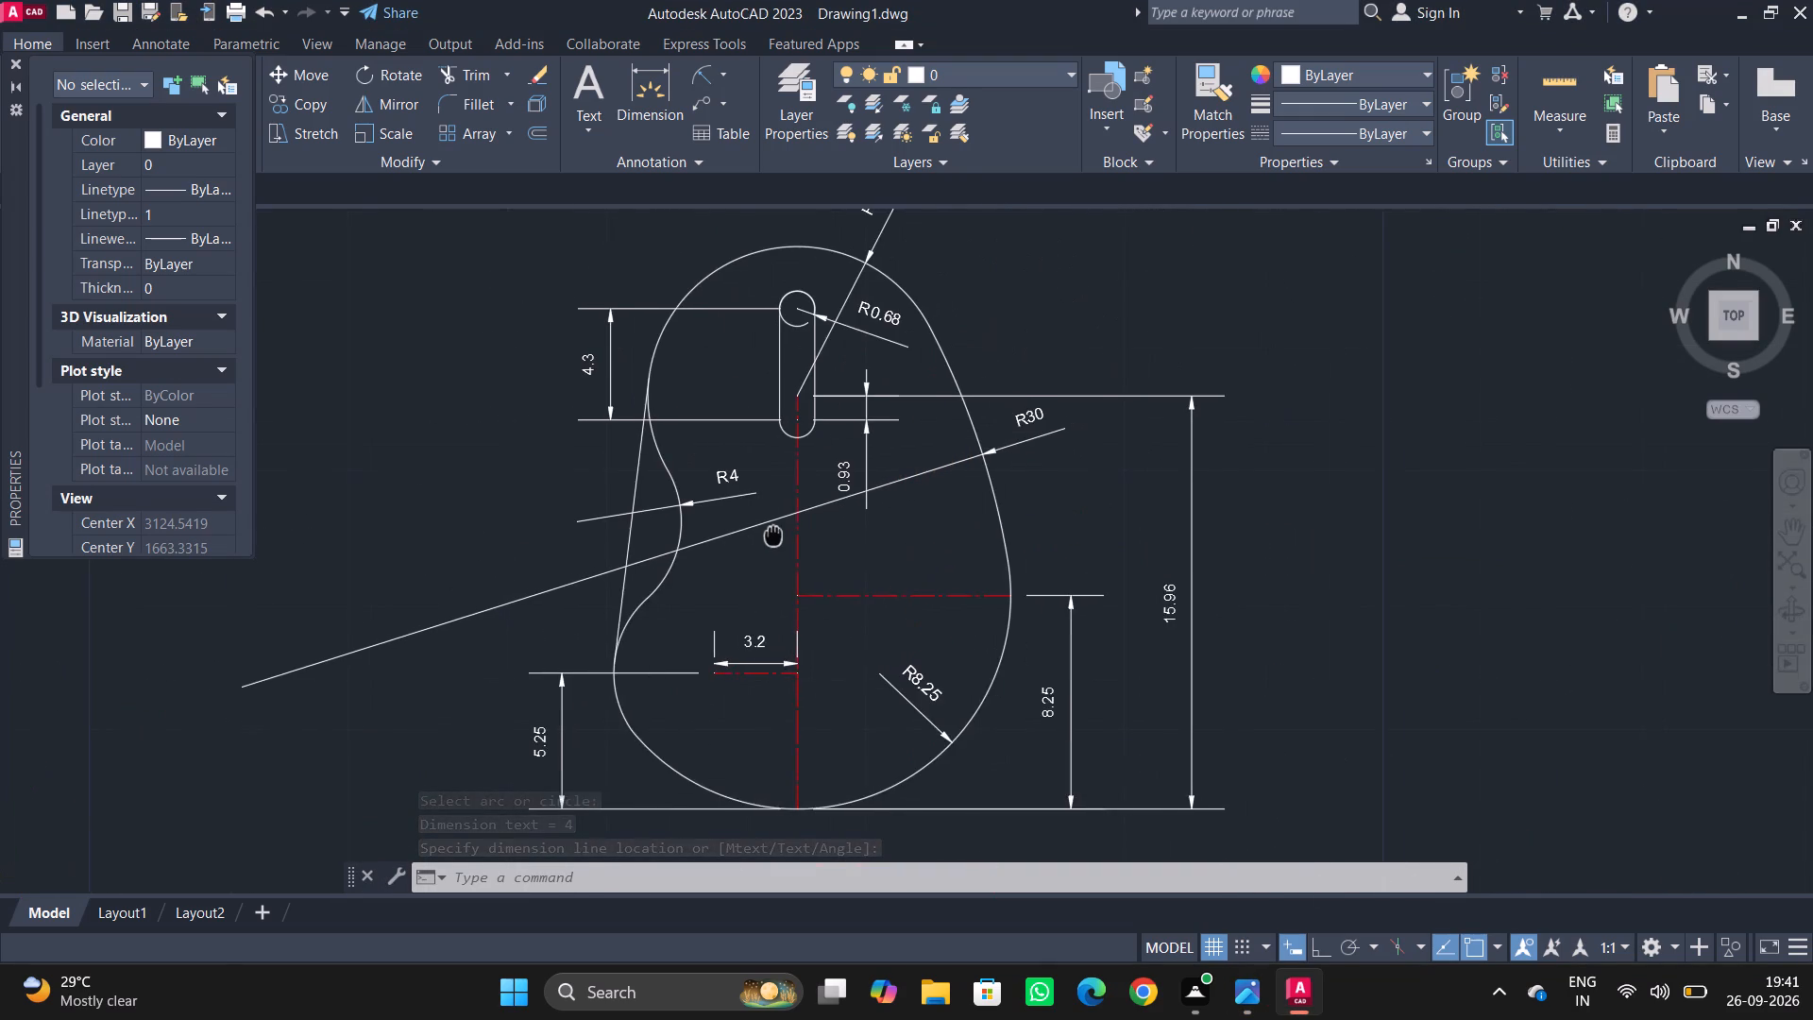
pyautogui.moveTo(773, 534); pyautogui.dragTo(836, 533, button='middle')
pyautogui.scroll(-1, 836, 533)
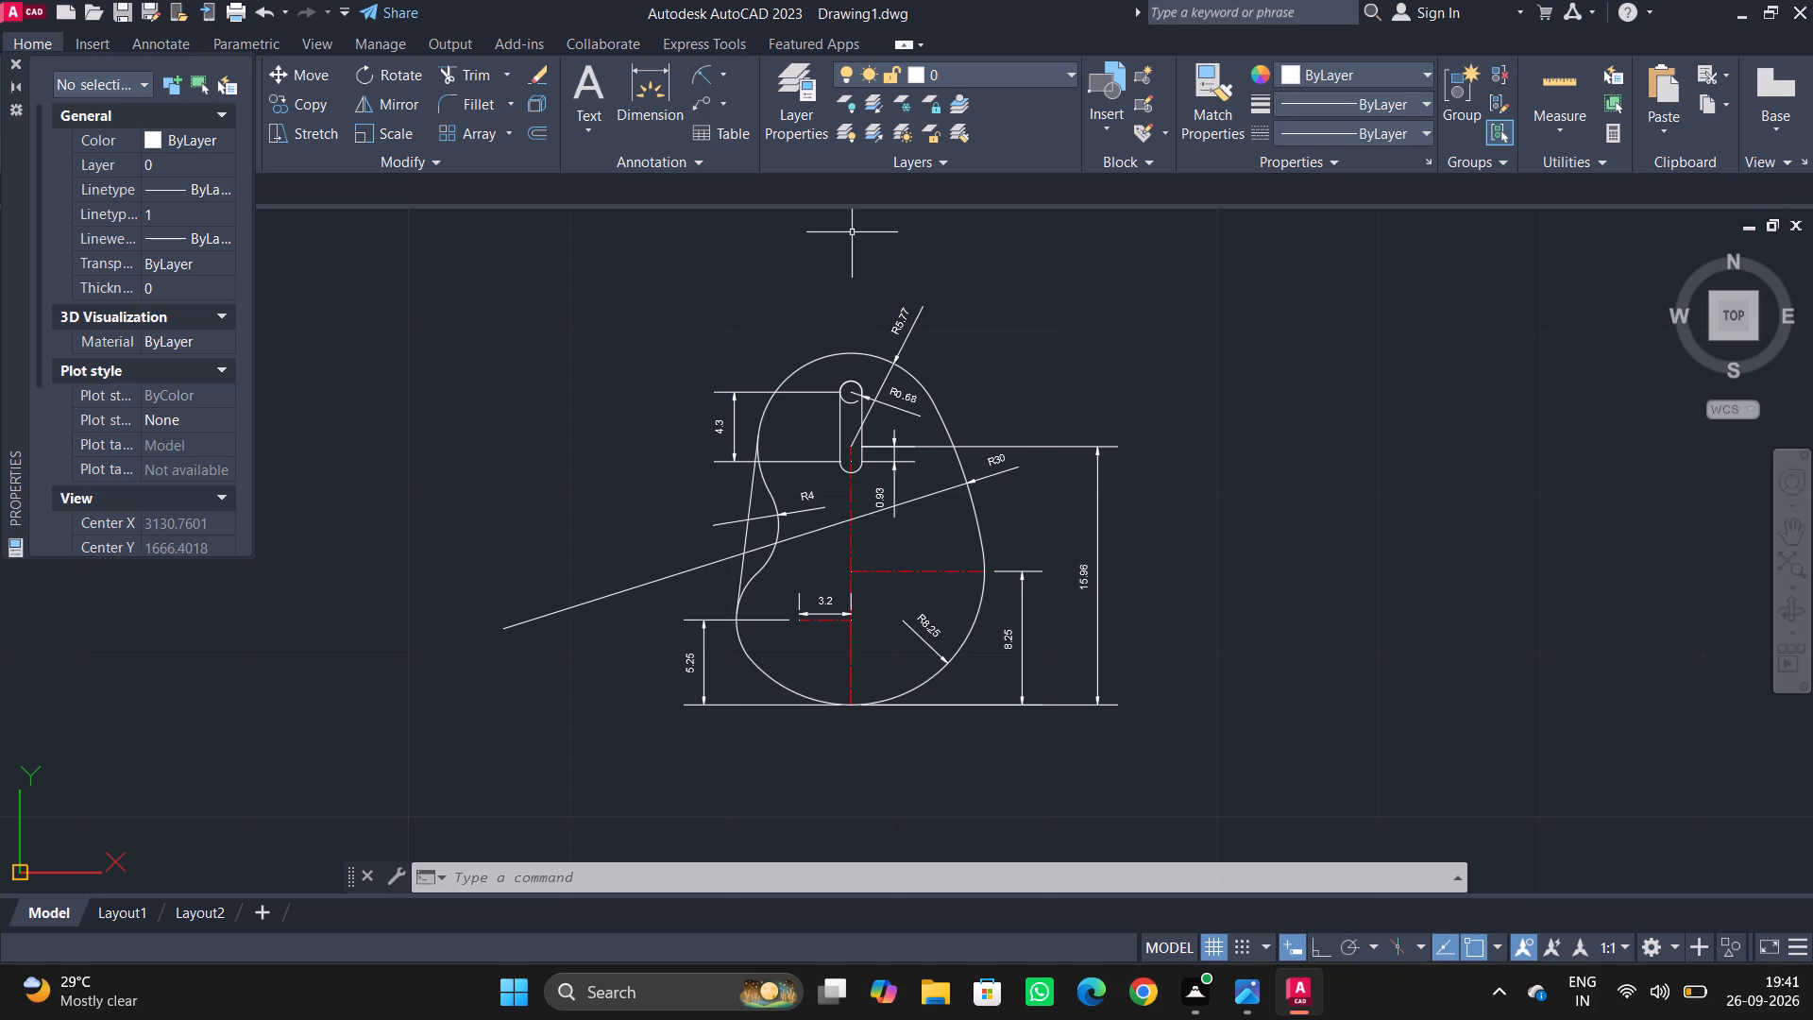
pyautogui.scroll(1, 959, 470)
pyautogui.moveTo(995, 471); pyautogui.dragTo(1259, 471, button='middle')
pyautogui.hotkey('alt', 'Tab')
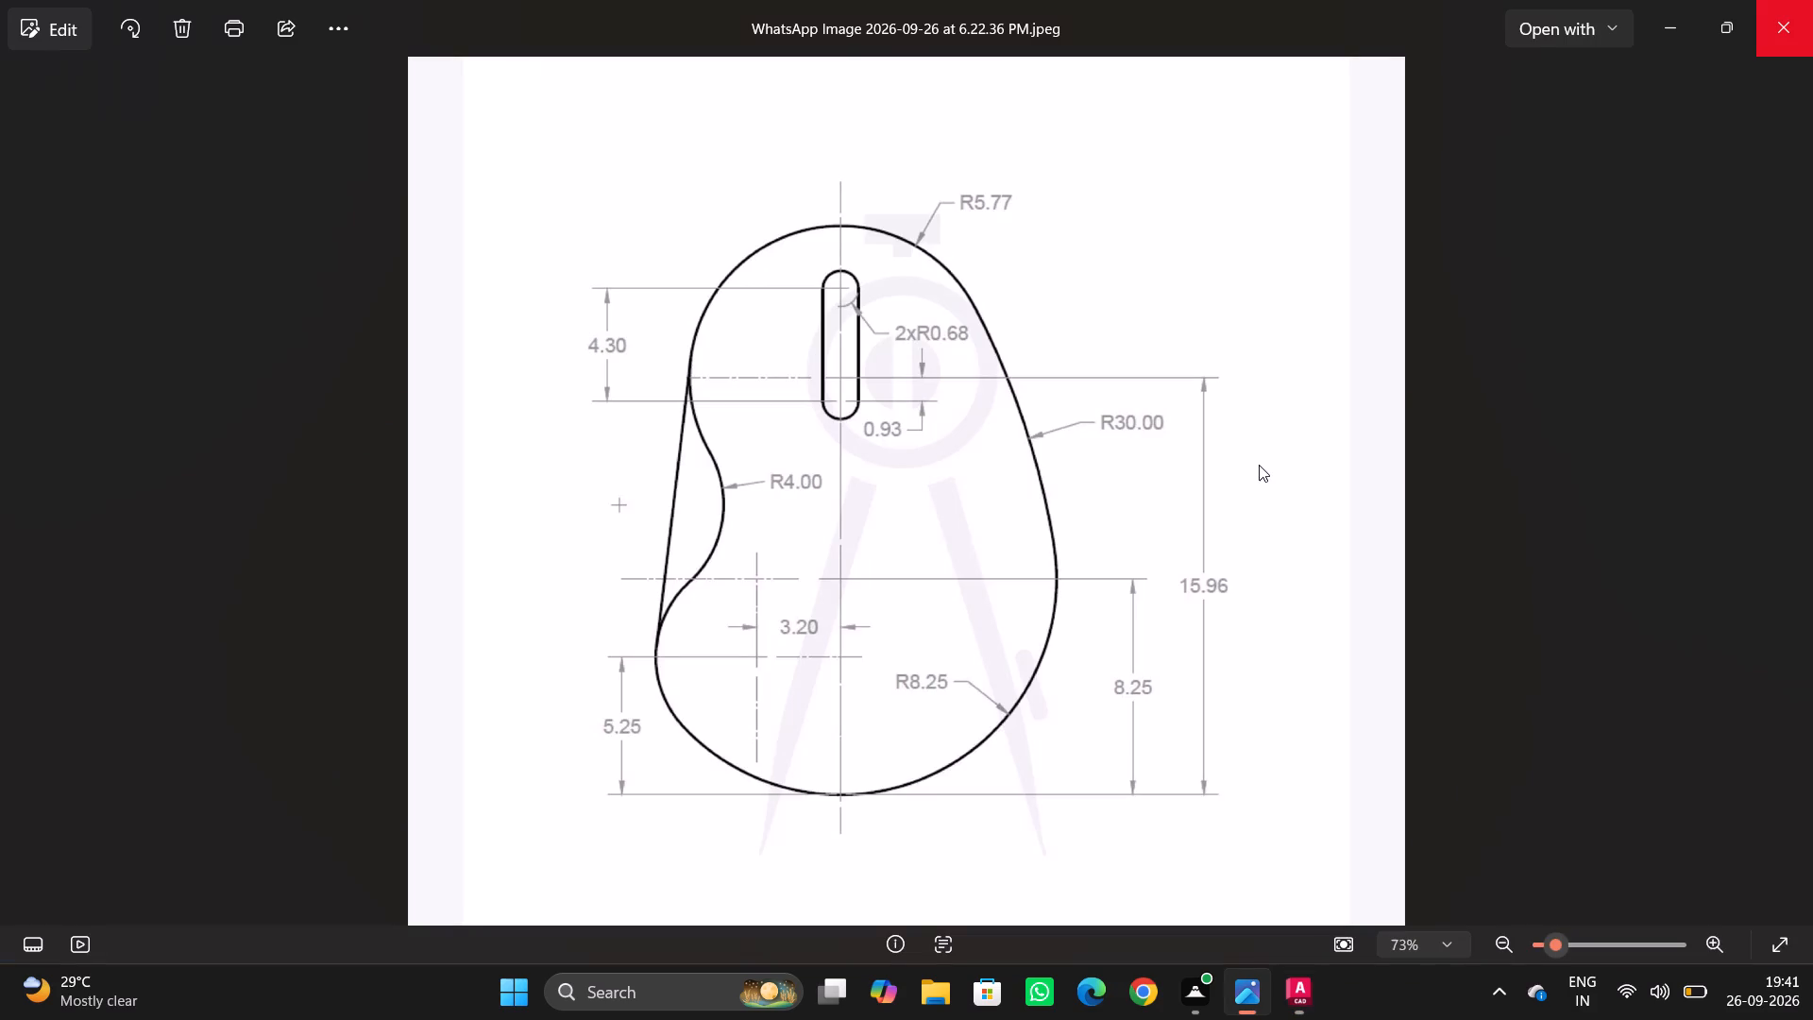
pyautogui.hotkey('alt', 'Tab')
pyautogui.moveTo(892, 650); pyautogui.dragTo(874, 644, button='middle')
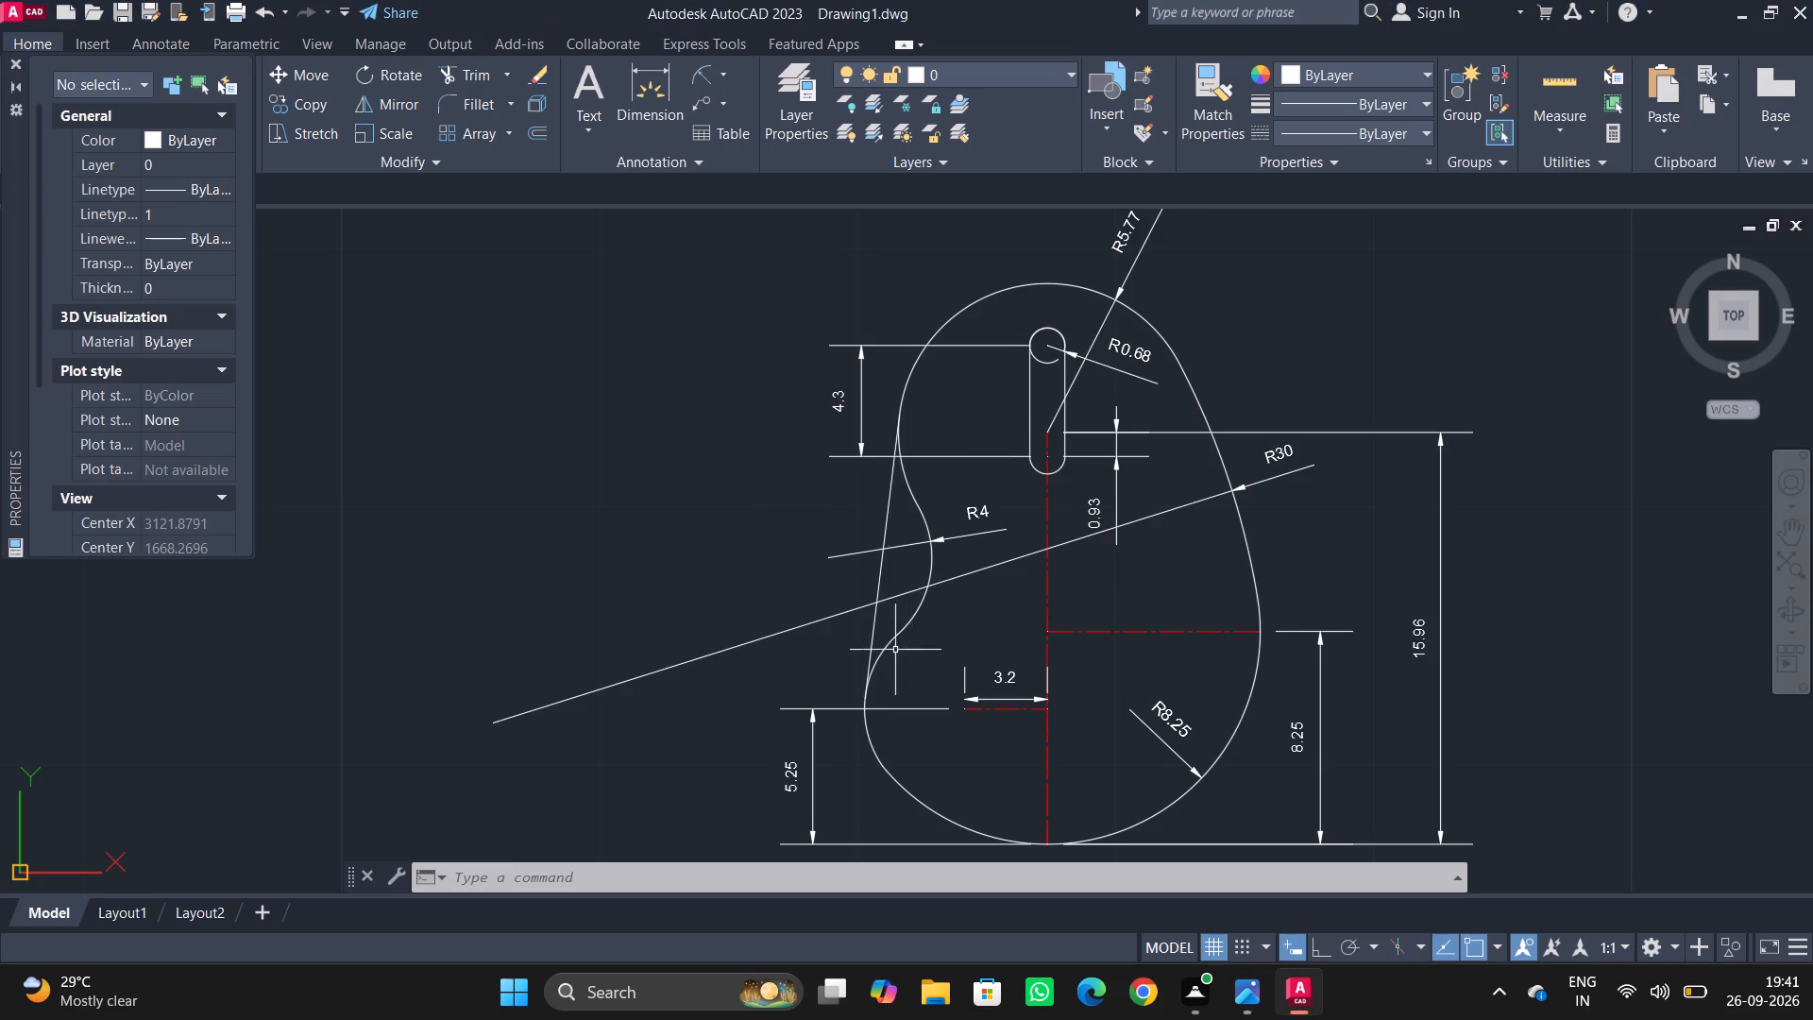
pyautogui.moveTo(874, 644); pyautogui.dragTo(881, 507, button='middle')
pyautogui.press('Tab')
pyautogui.click(630, 671)
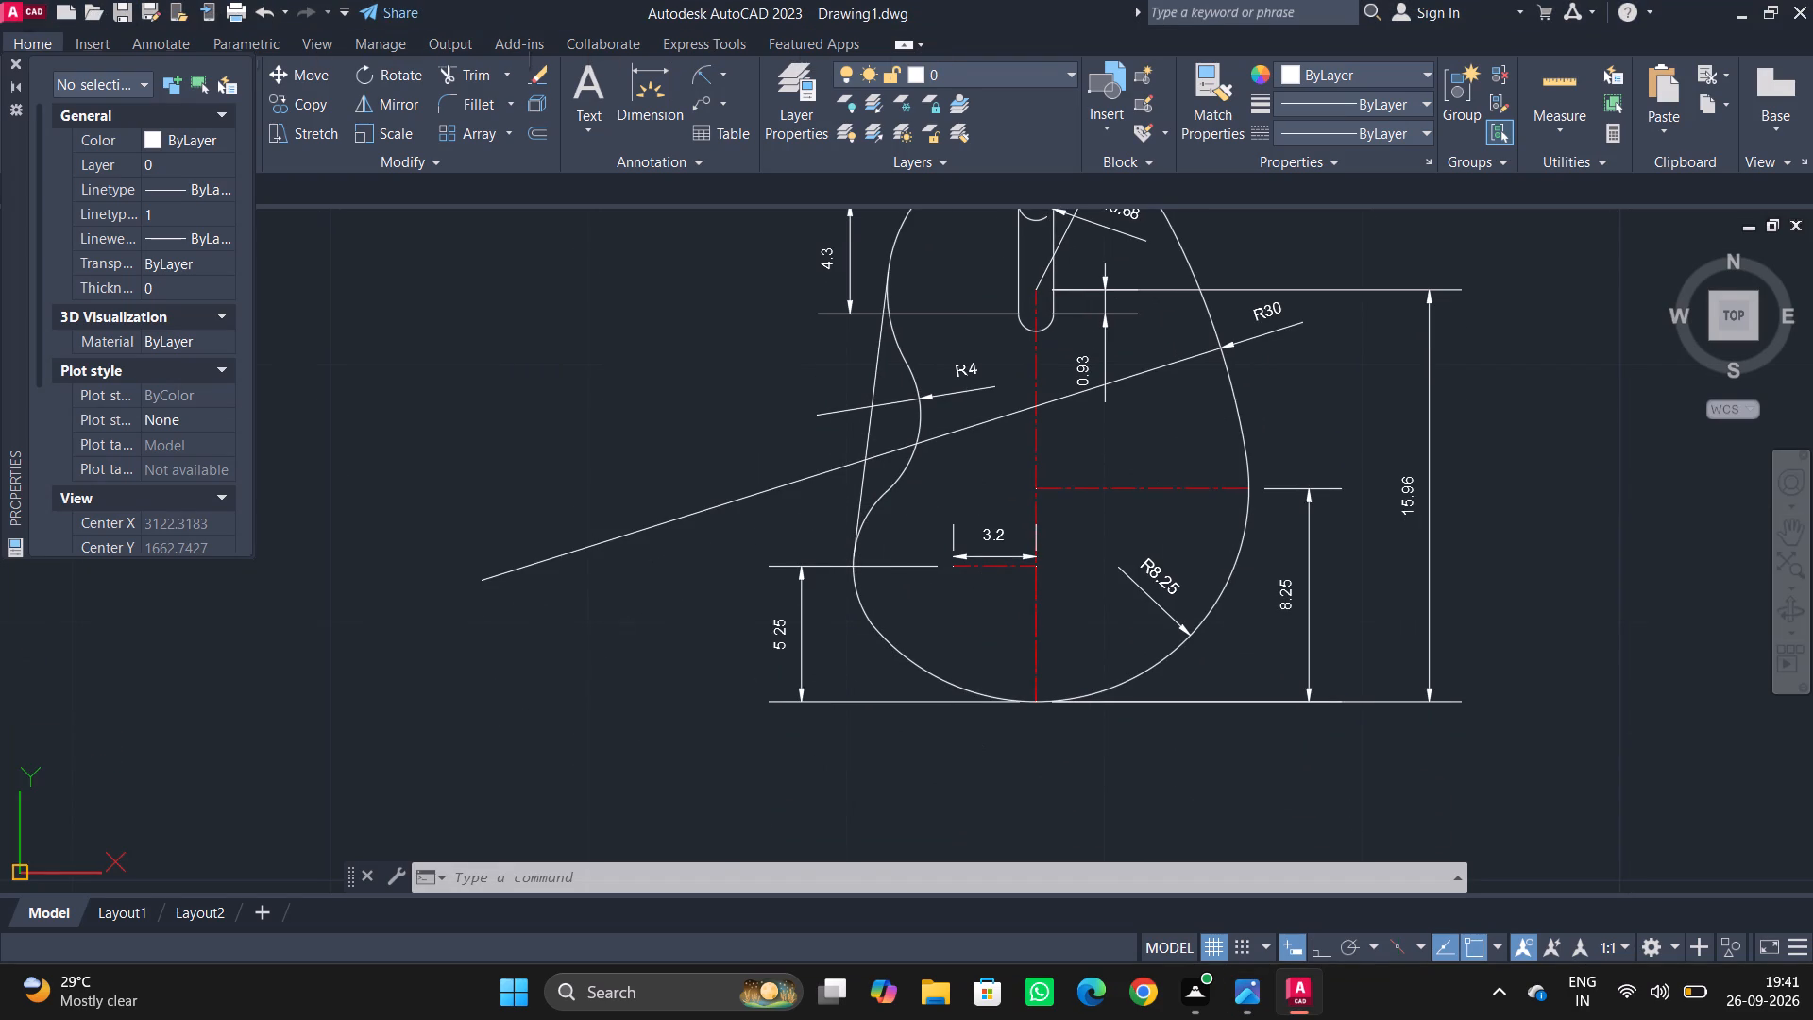
pyautogui.click(381, 641)
pyautogui.hotkey('alt', 'Tab')
pyautogui.moveTo(987, 605); pyautogui.dragTo(964, 513, button='middle')
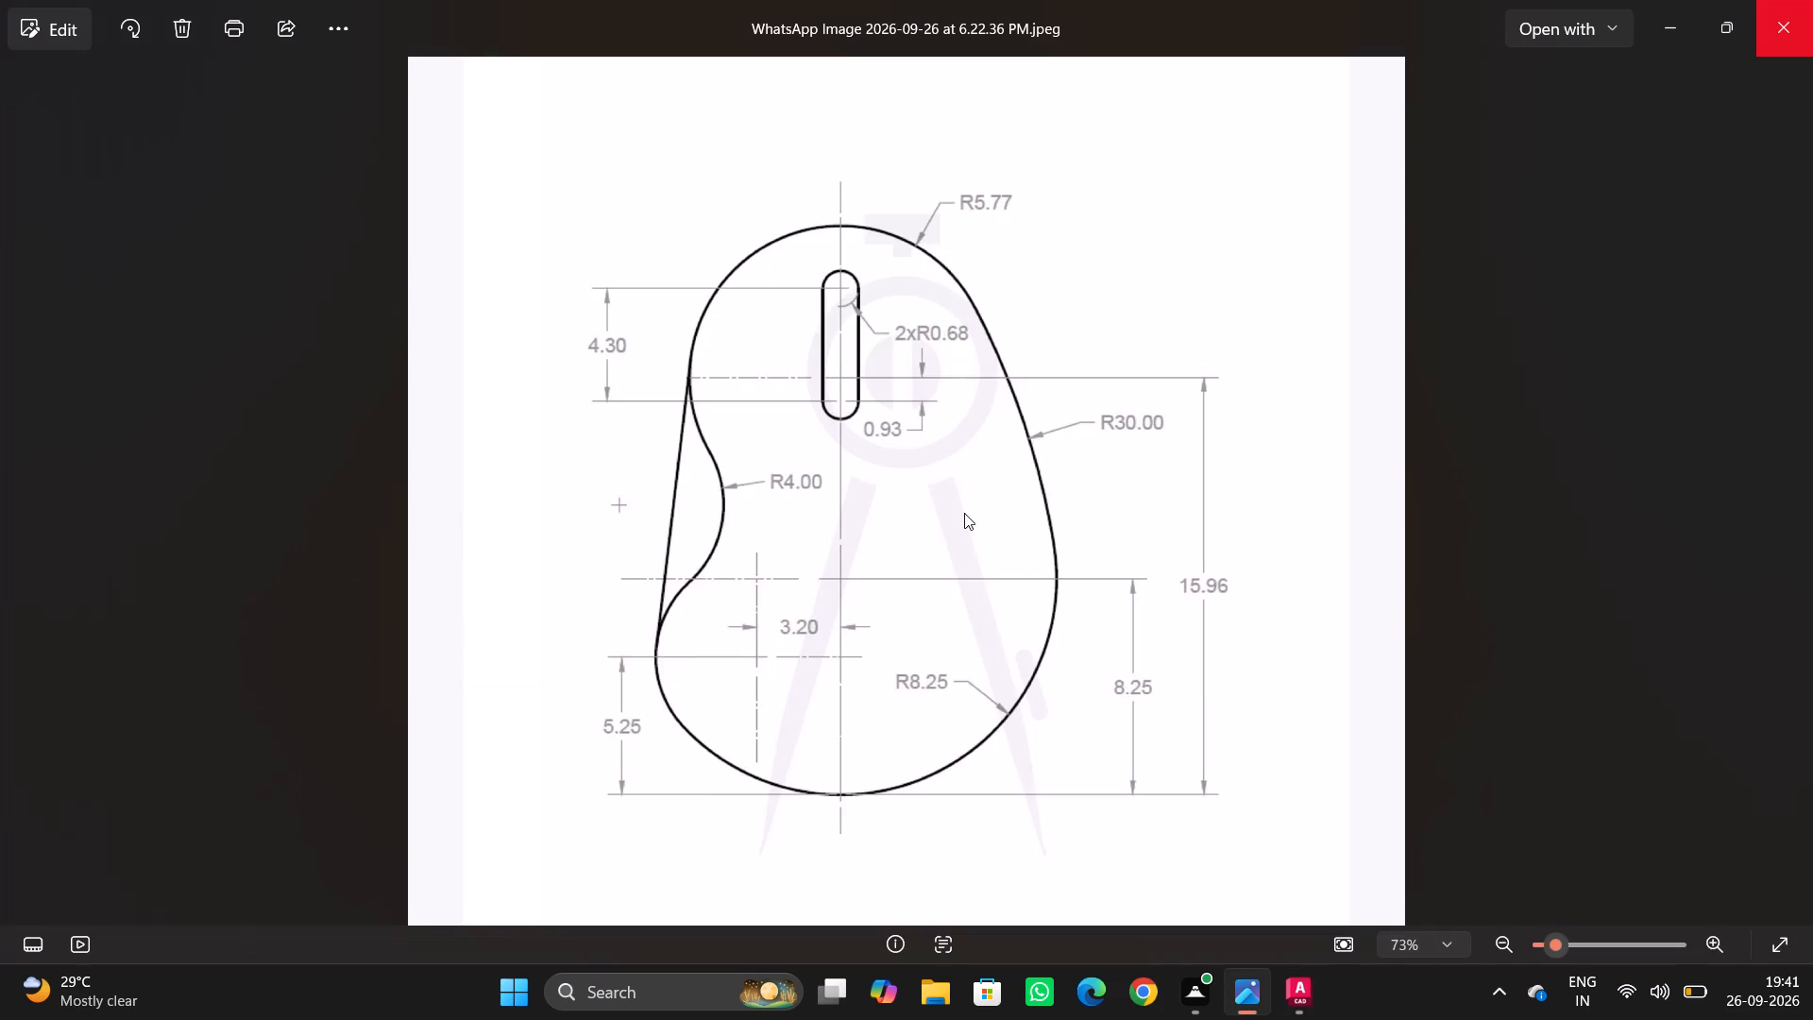
pyautogui.moveTo(964, 513); pyautogui.dragTo(966, 486, button='middle')
pyautogui.hotkey('alt', 'Tab')
pyautogui.moveTo(1222, 484); pyautogui.dragTo(1194, 550, button='middle')
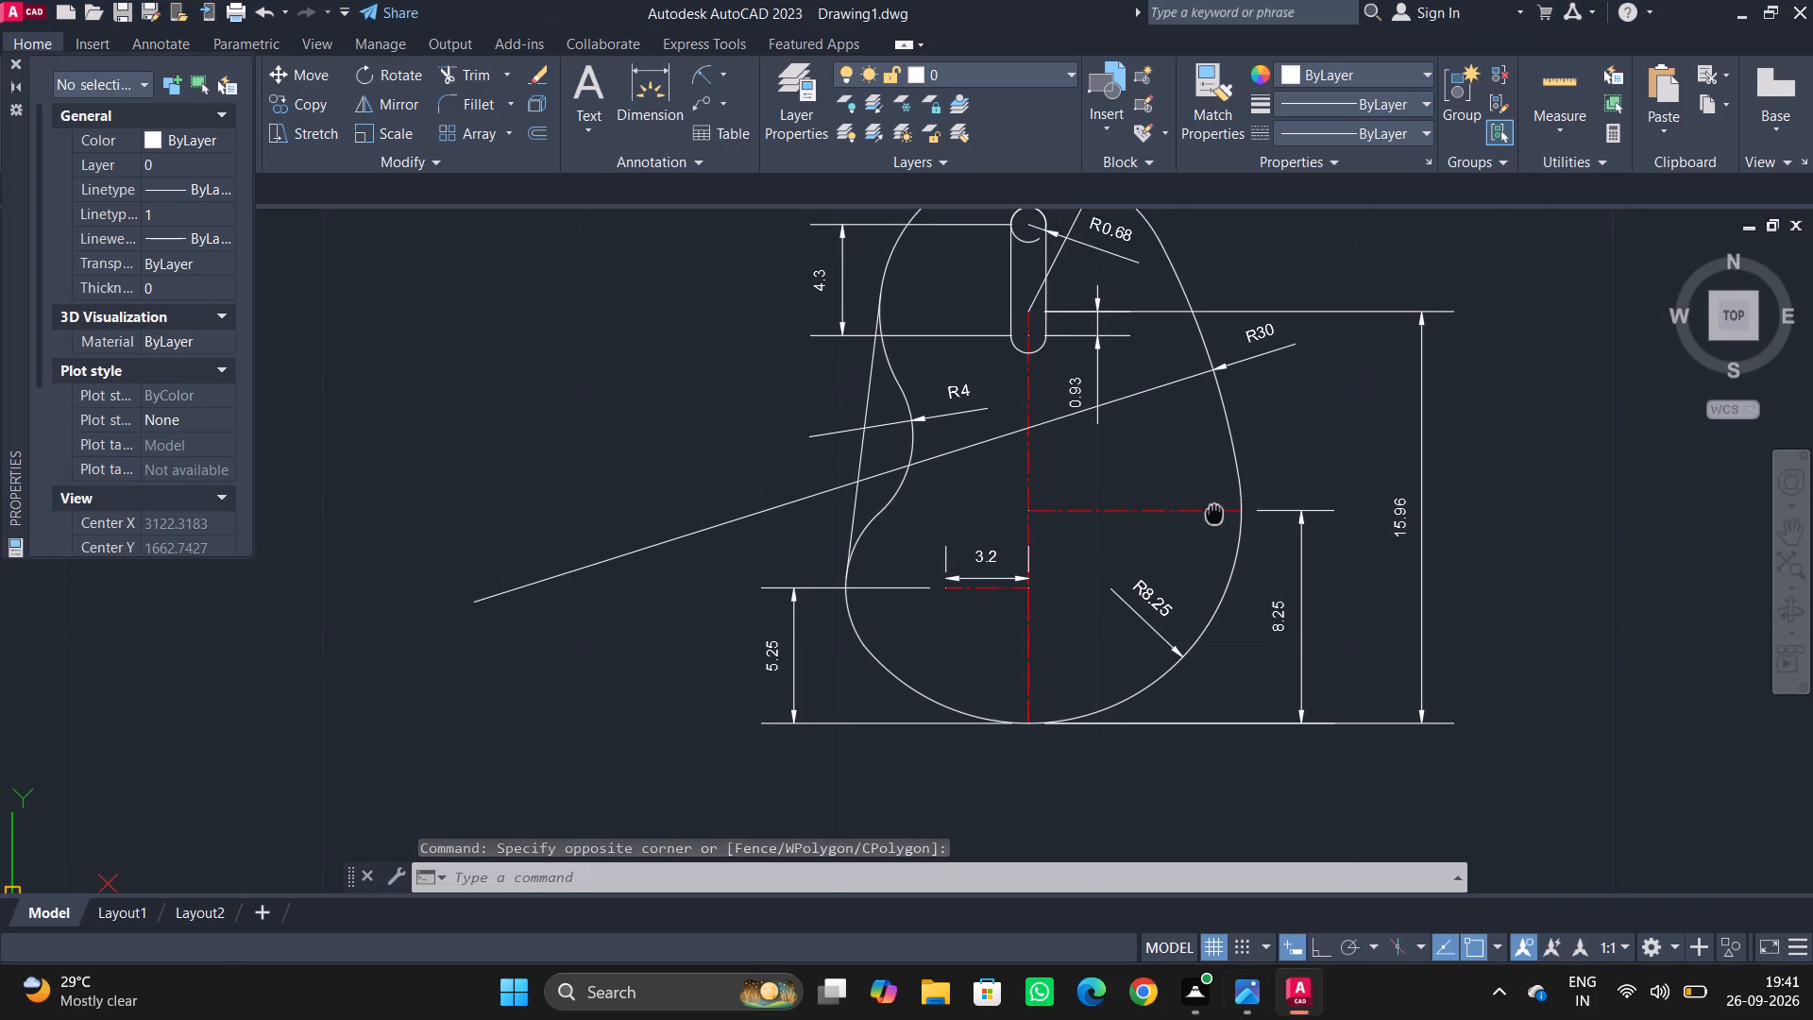
pyautogui.moveTo(1194, 550); pyautogui.dragTo(1080, 569, button='middle')
pyautogui.hotkey('alt', 'Tab')
pyautogui.hotkey('alt', 'Tab')
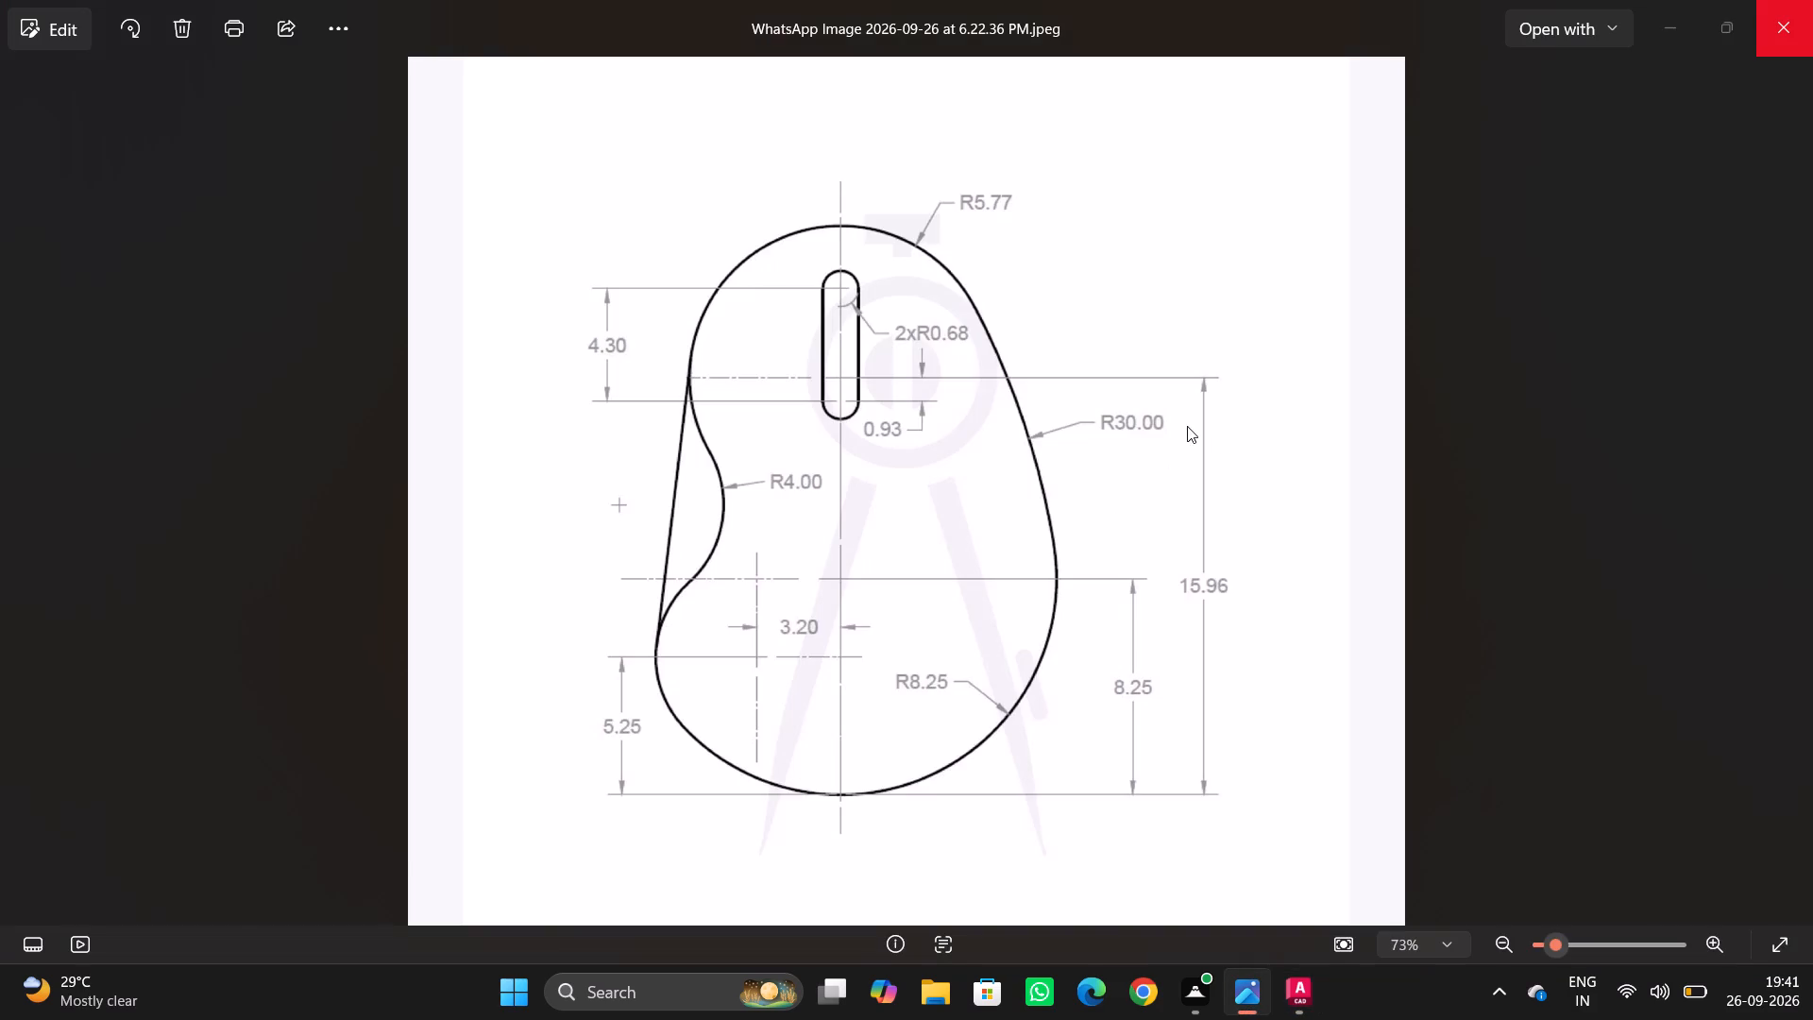
pyautogui.moveTo(1161, 416); pyautogui.dragTo(1142, 373, button='middle')
pyautogui.moveTo(1158, 544); pyautogui.dragTo(1125, 447, button='middle')
pyautogui.hotkey('alt', 'Tab')
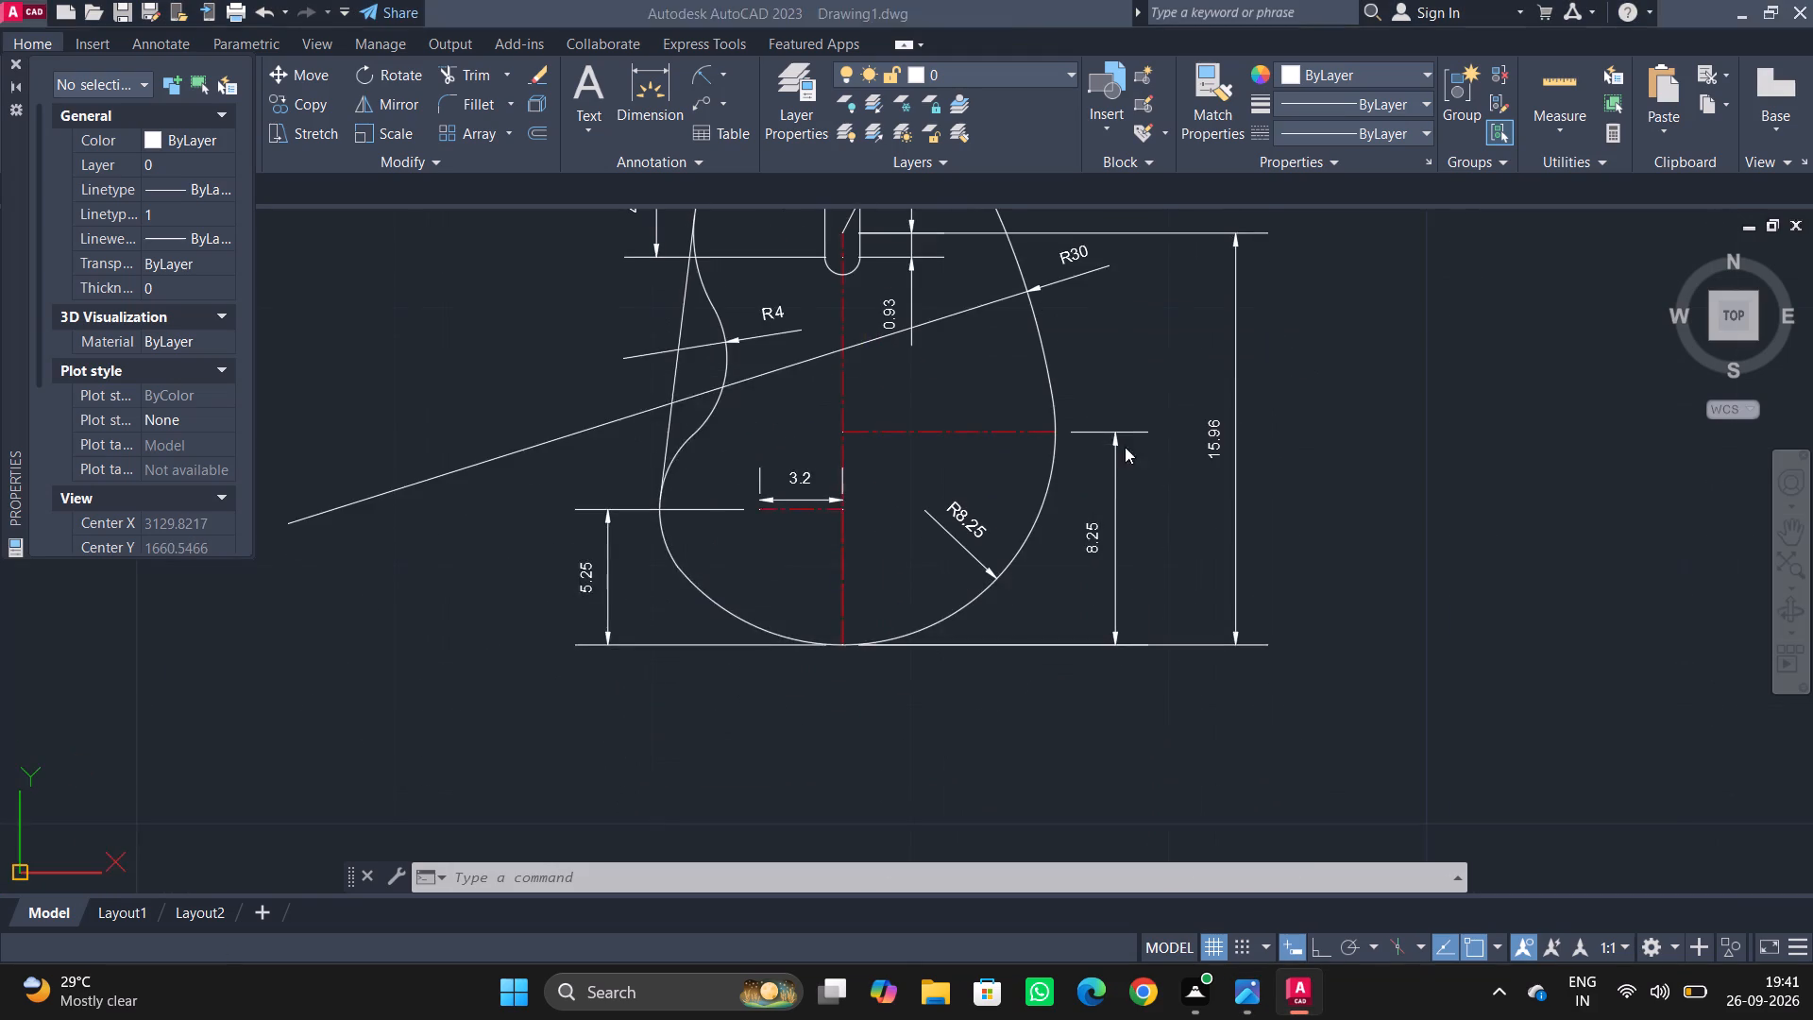
pyautogui.hotkey('alt', 'Tab')
pyautogui.moveTo(1124, 441); pyautogui.dragTo(1204, 659, button='middle')
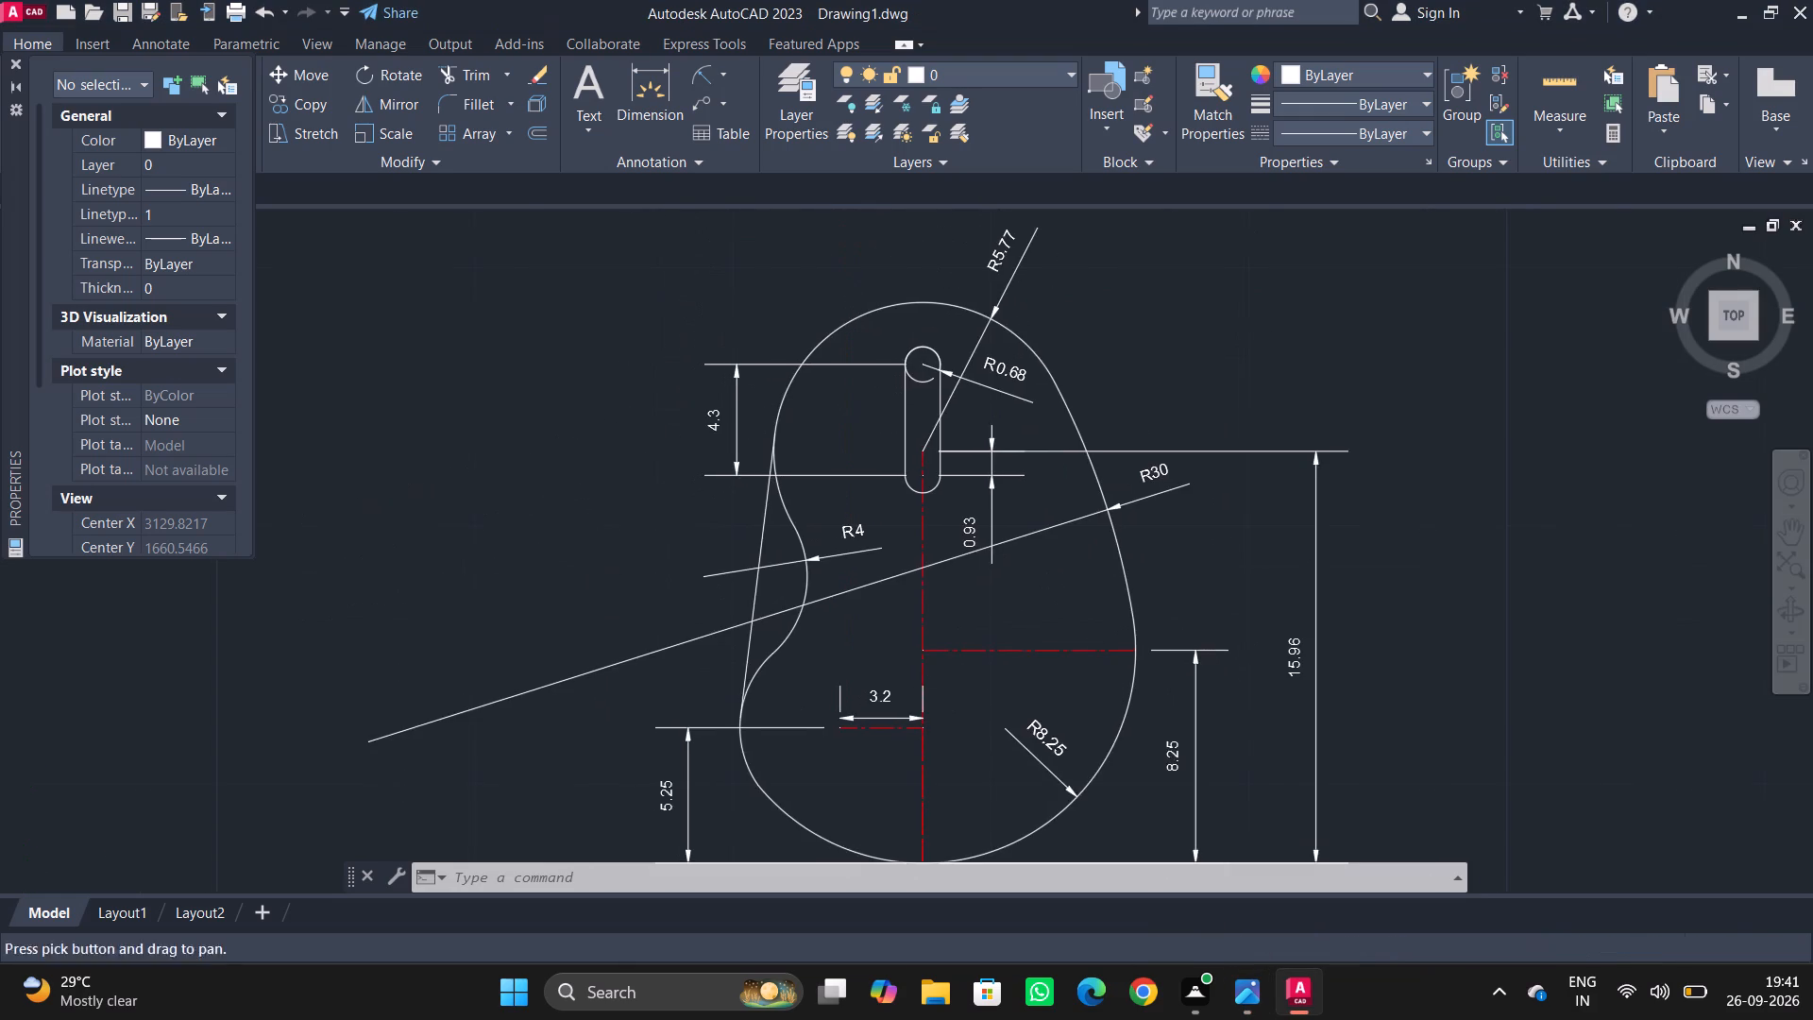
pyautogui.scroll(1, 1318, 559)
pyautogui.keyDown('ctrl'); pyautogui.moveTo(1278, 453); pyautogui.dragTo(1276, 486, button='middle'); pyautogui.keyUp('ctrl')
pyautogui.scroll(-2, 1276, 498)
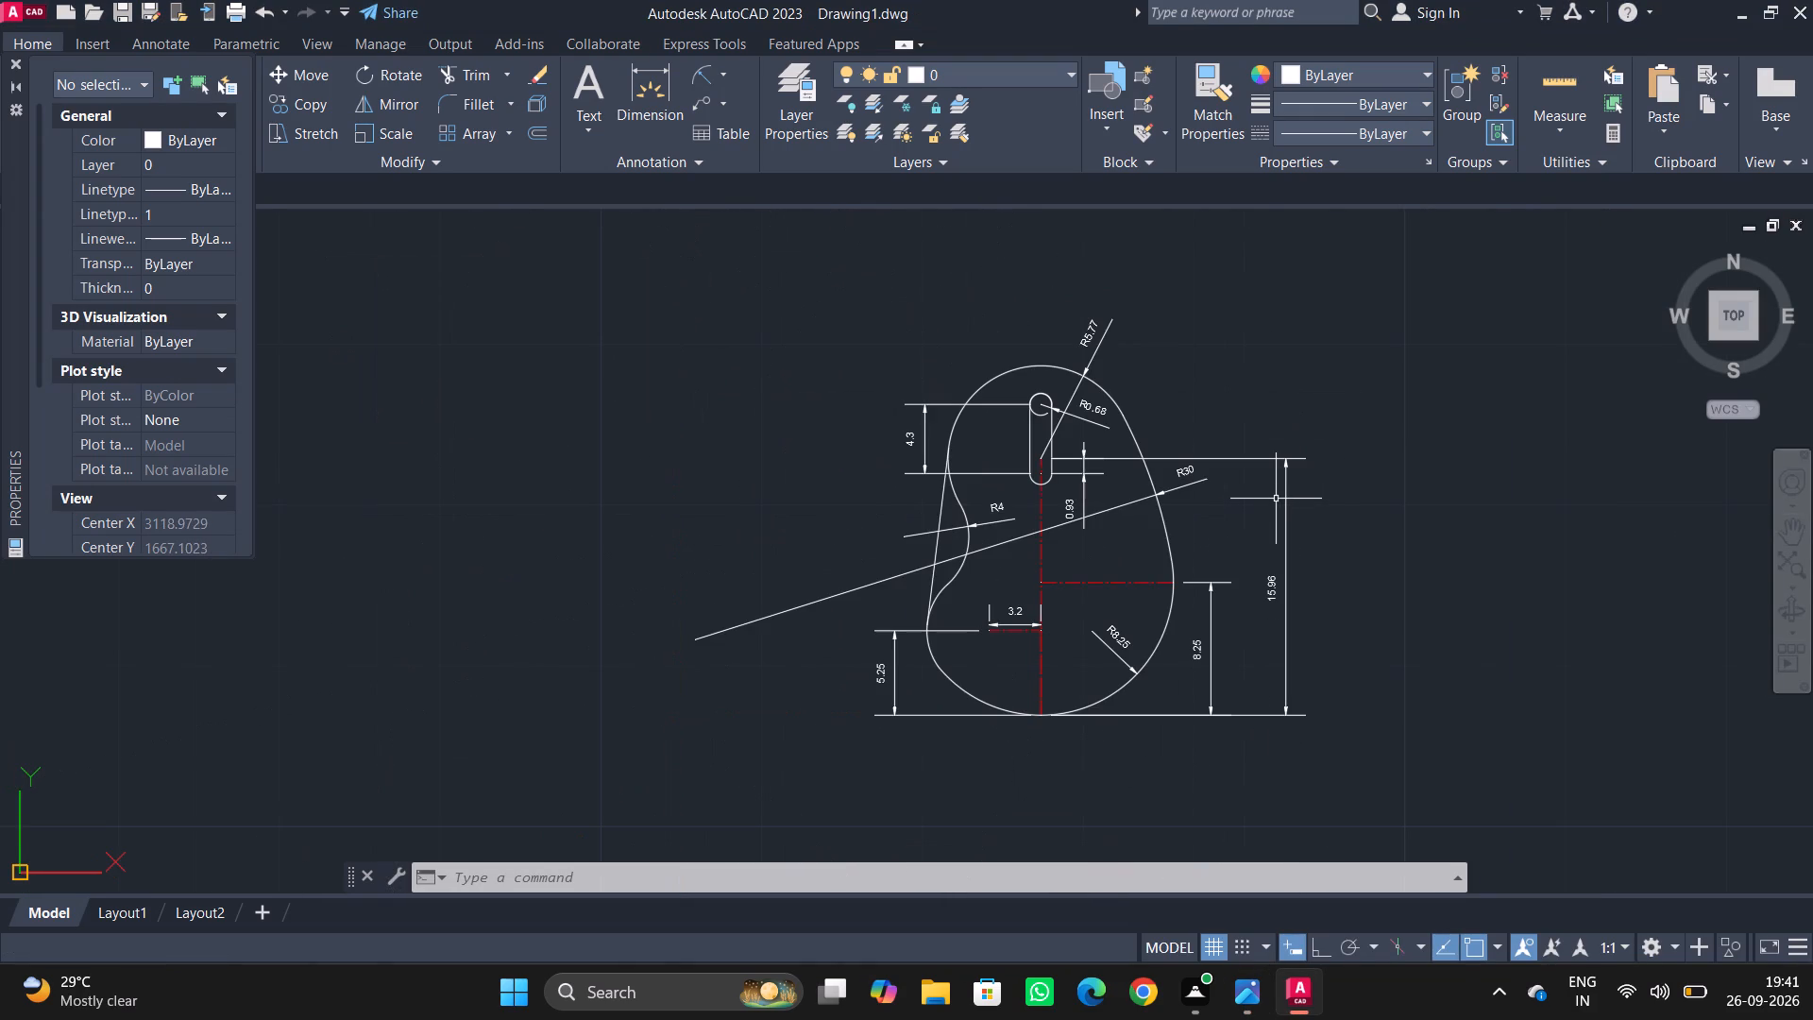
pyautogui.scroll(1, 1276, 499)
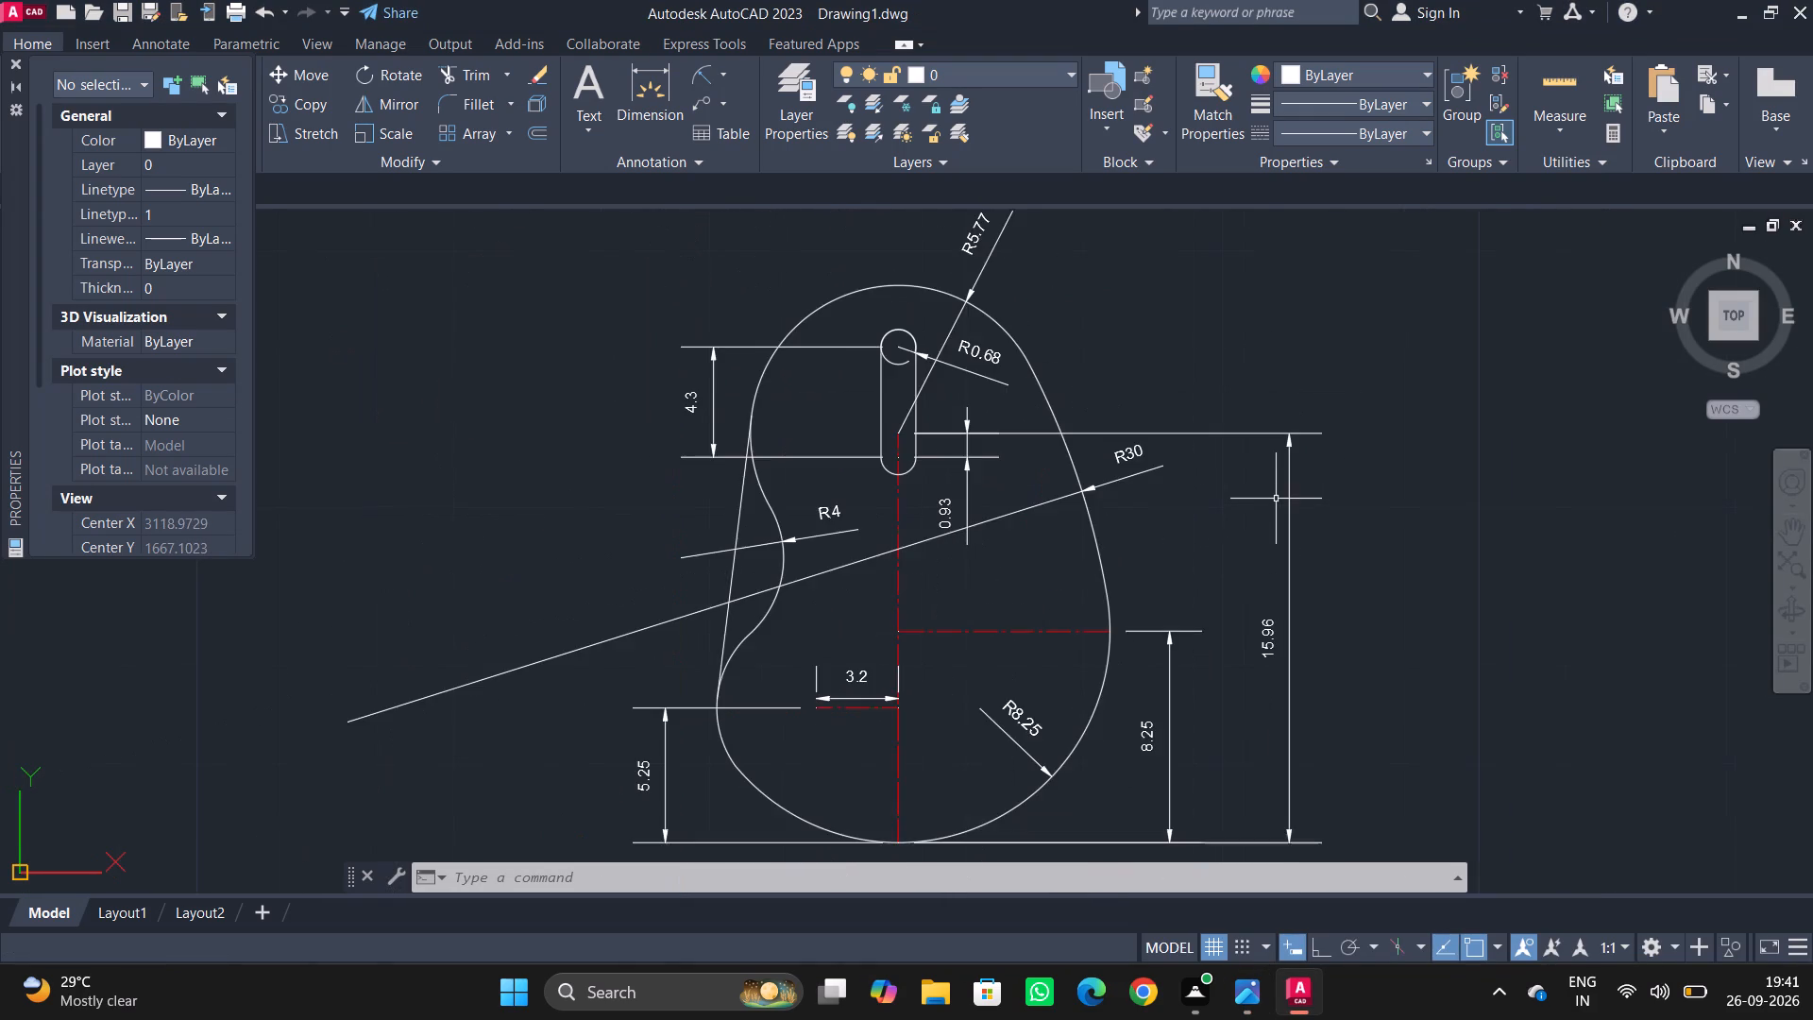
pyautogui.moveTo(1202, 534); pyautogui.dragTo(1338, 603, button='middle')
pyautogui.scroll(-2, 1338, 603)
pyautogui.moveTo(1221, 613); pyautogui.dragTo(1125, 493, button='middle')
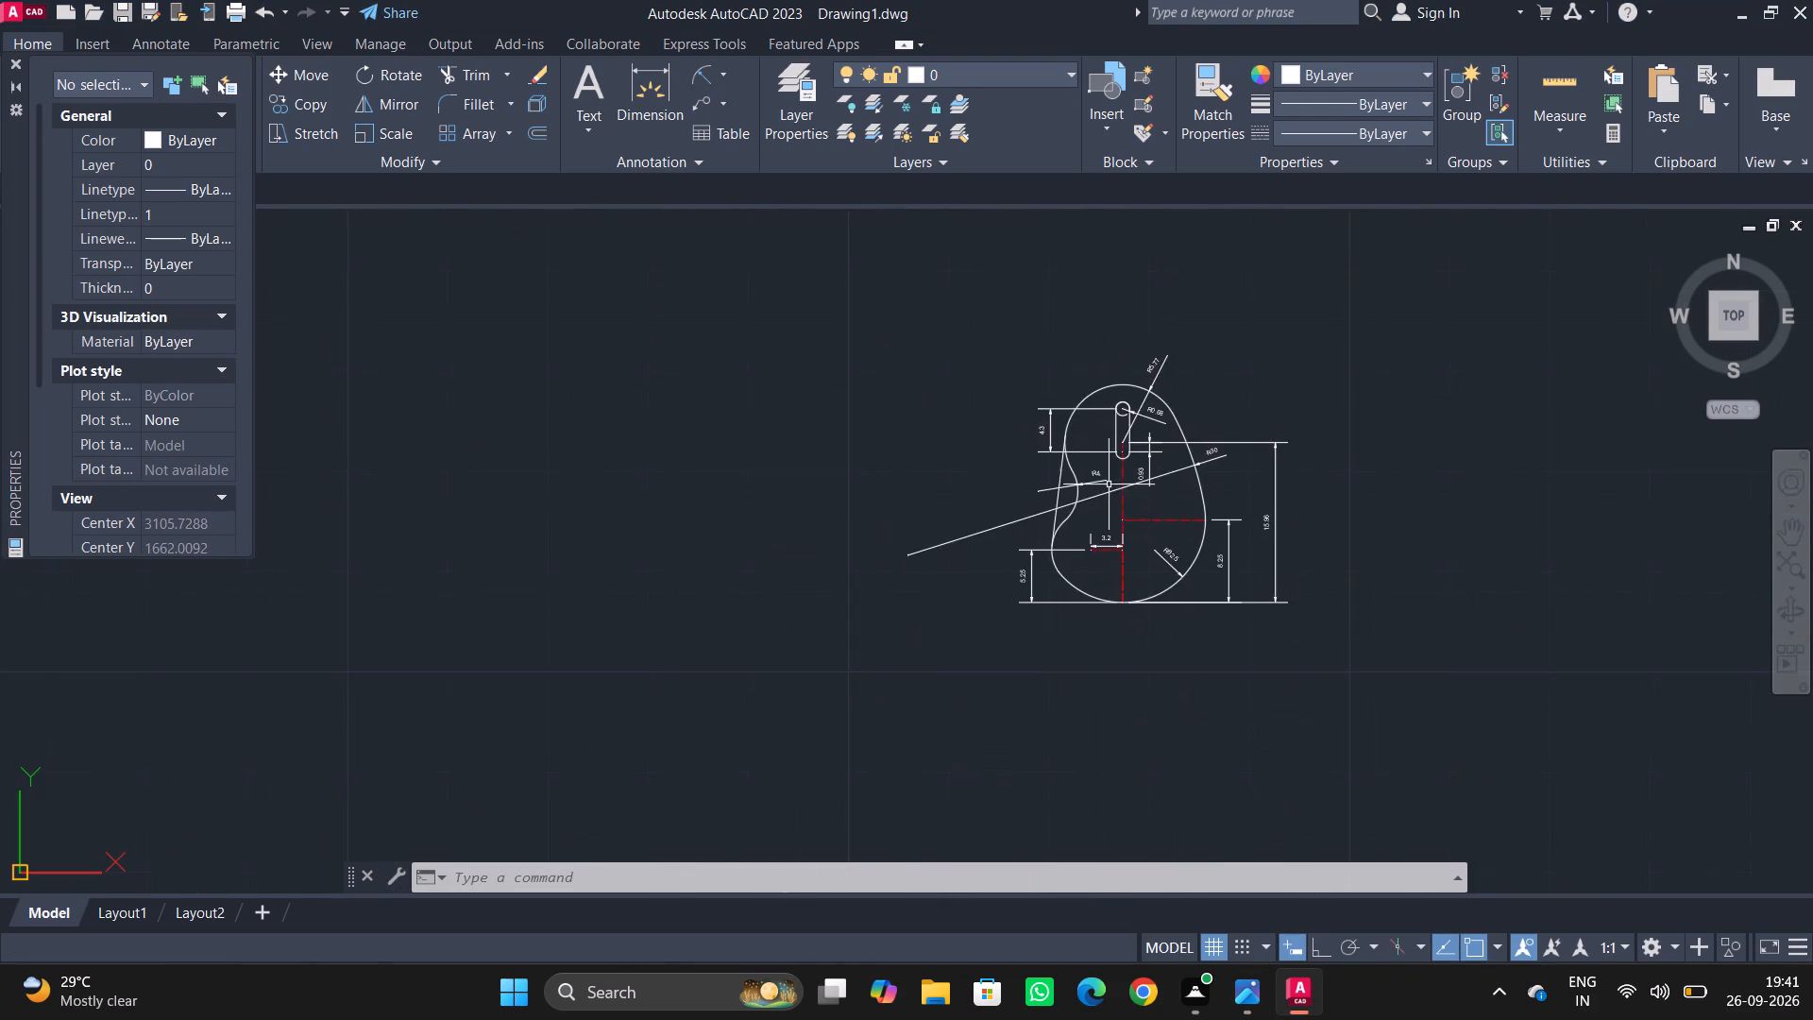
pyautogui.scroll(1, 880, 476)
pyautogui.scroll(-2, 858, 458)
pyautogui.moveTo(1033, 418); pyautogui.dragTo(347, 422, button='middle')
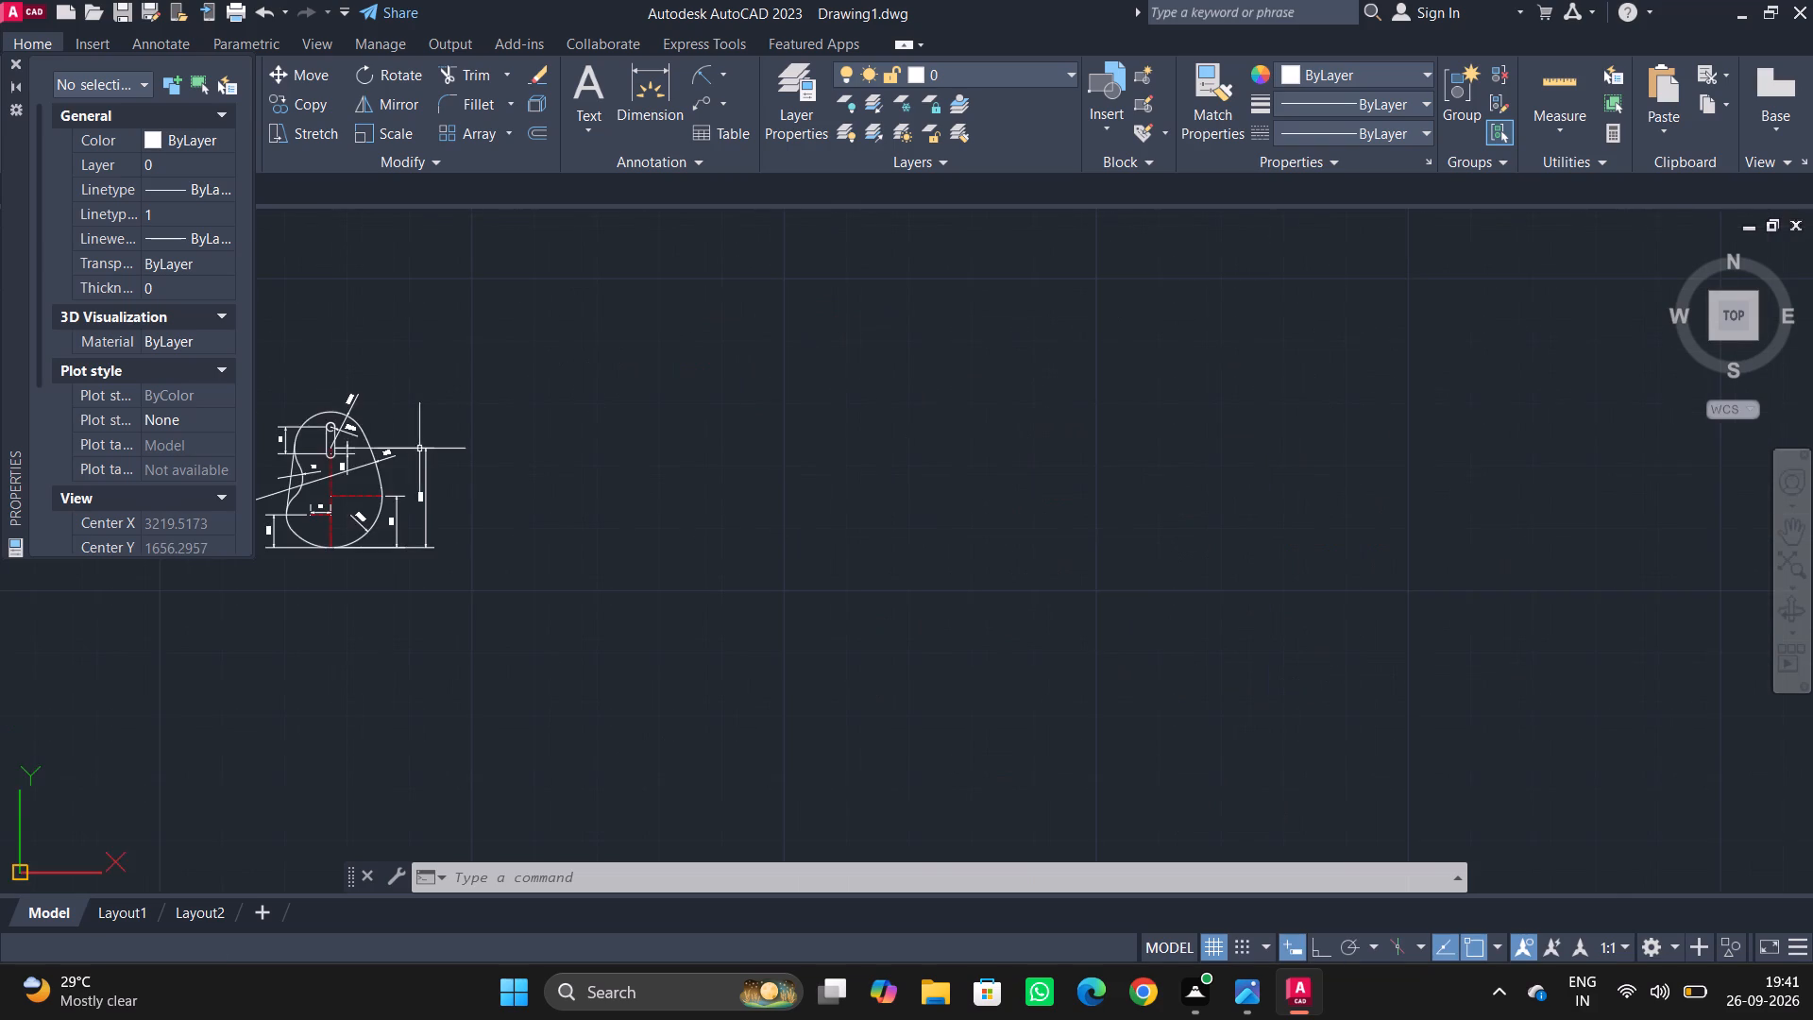
# Save the drawing as T7 in the JI folder on the Desktop.
pyautogui.moveTo(476, 481); pyautogui.dragTo(1100, 688, button='middle')
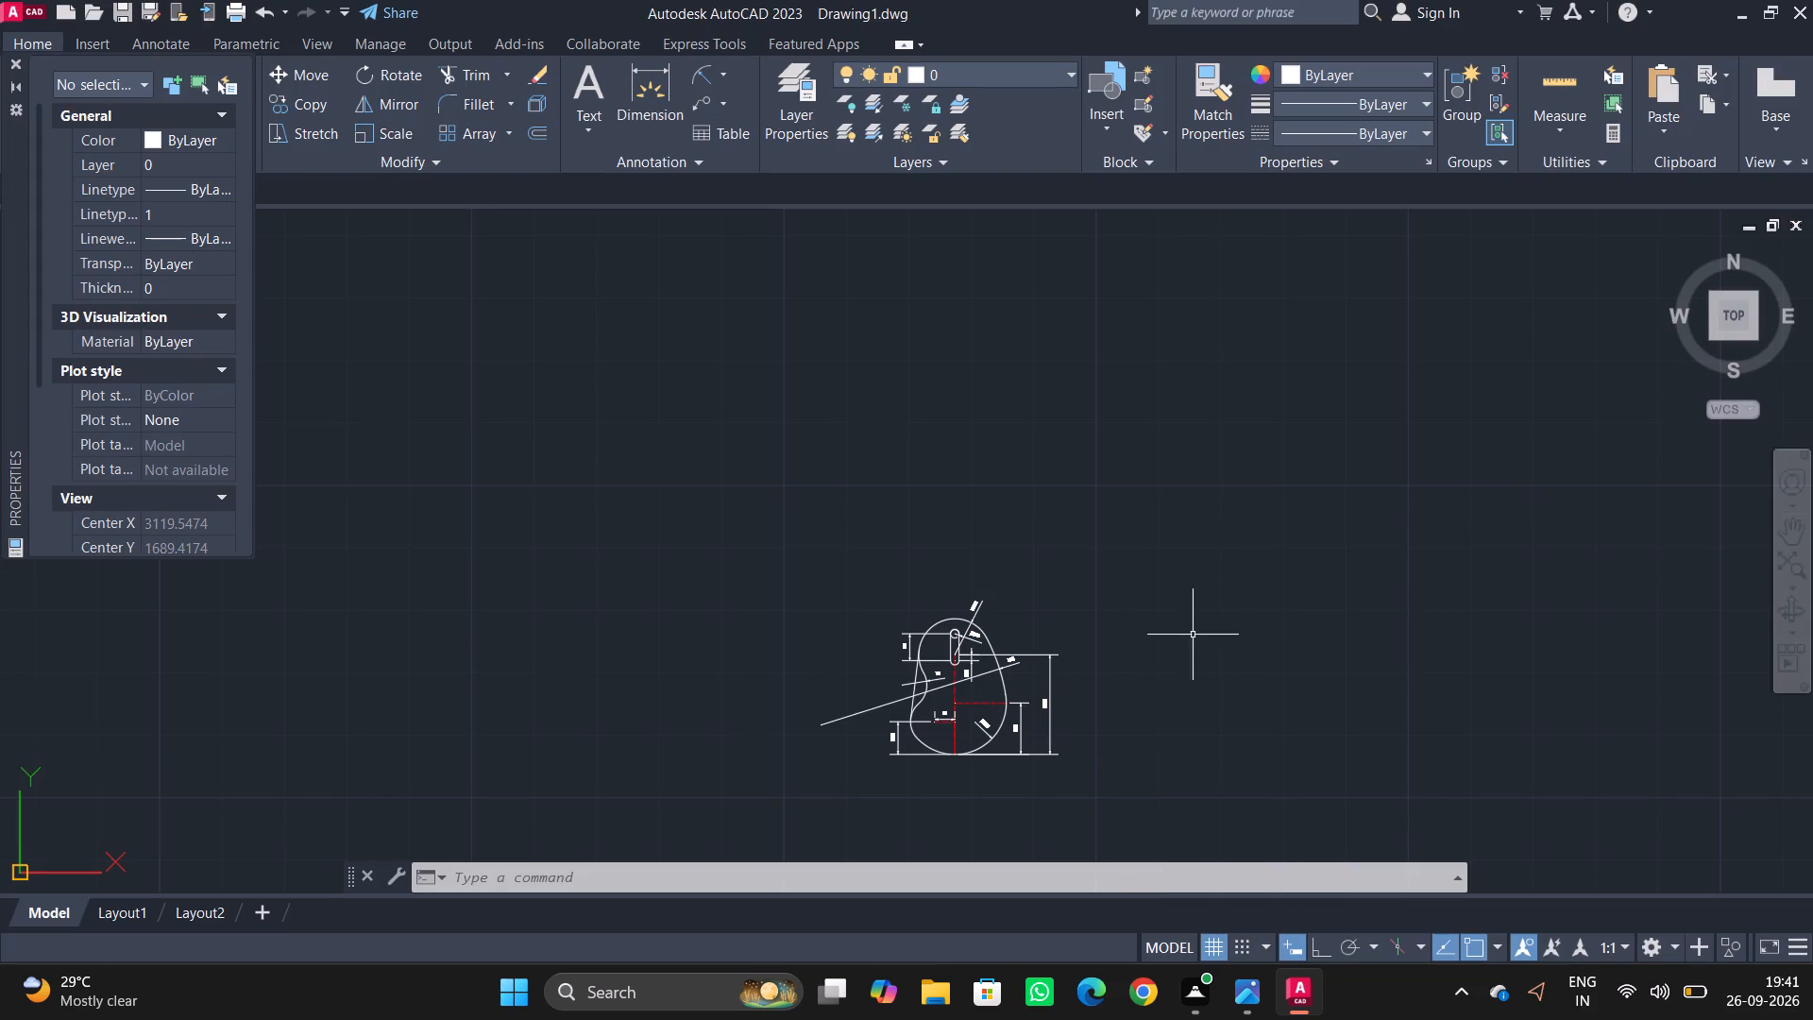
pyautogui.scroll(2, 954, 625)
pyautogui.moveTo(1028, 741); pyautogui.dragTo(995, 475, button='middle')
pyautogui.scroll(1, 995, 475)
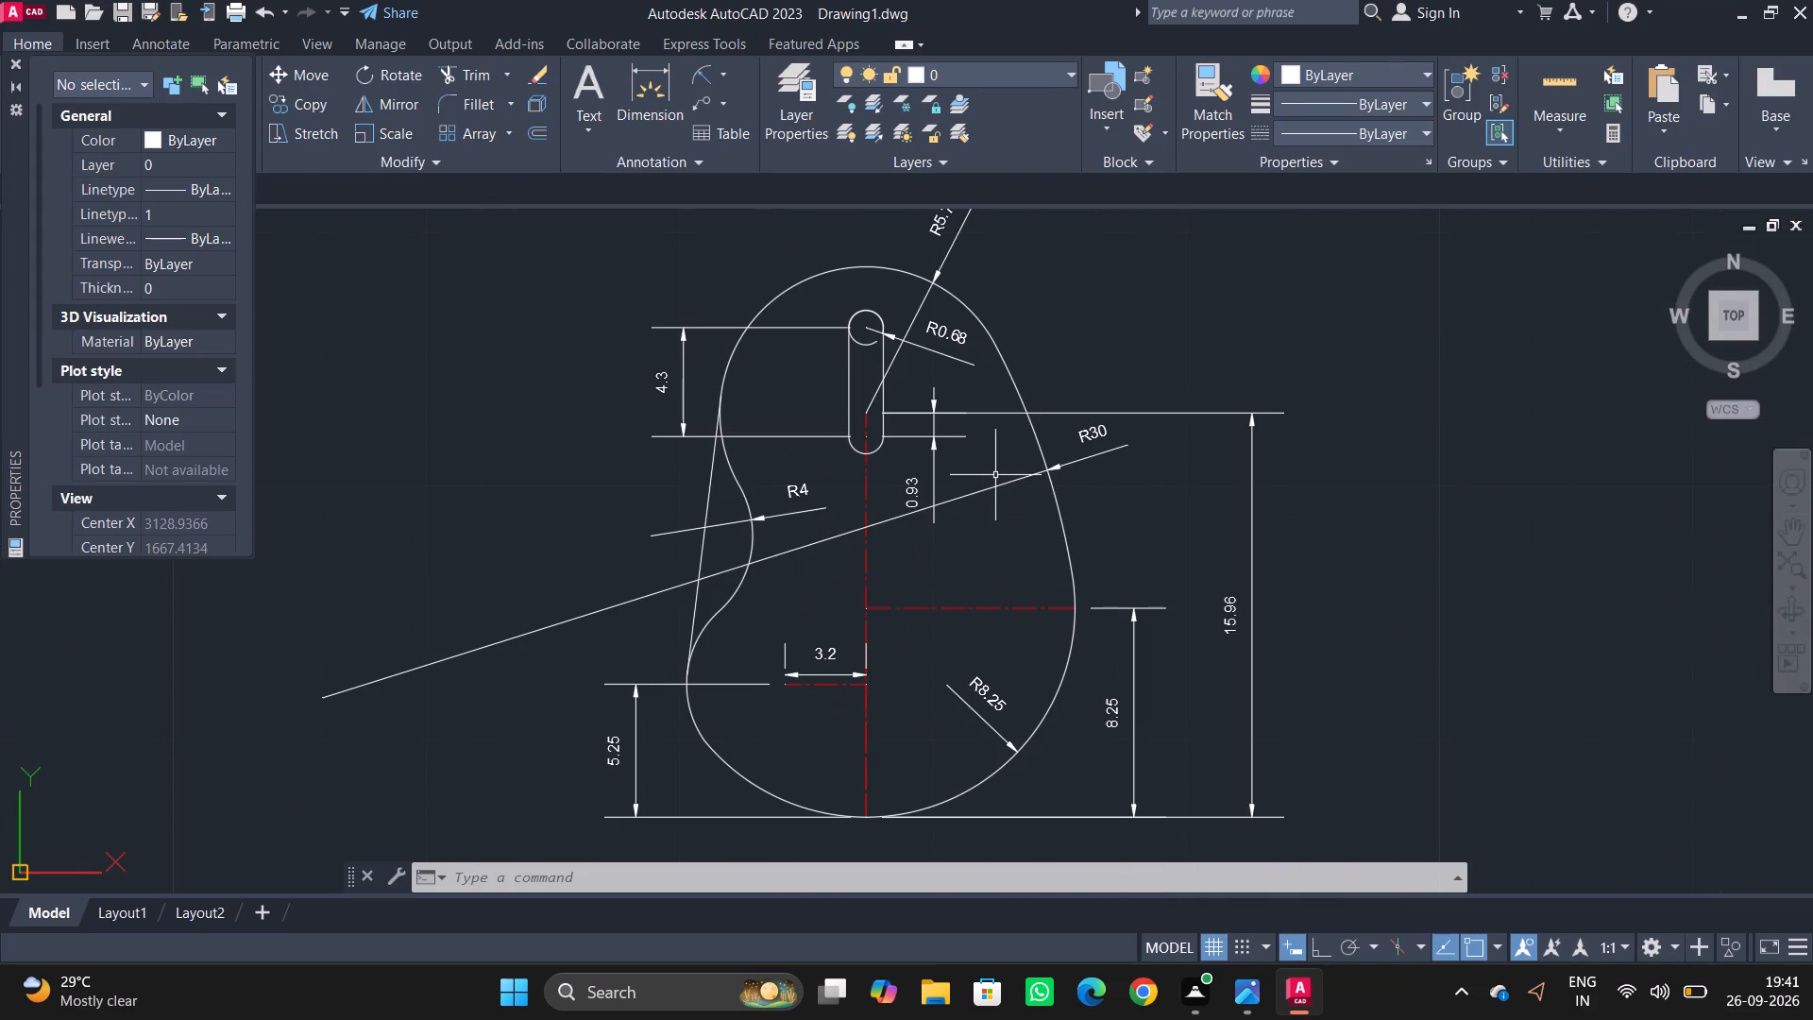
pyautogui.hotkey('ctrl', 's')
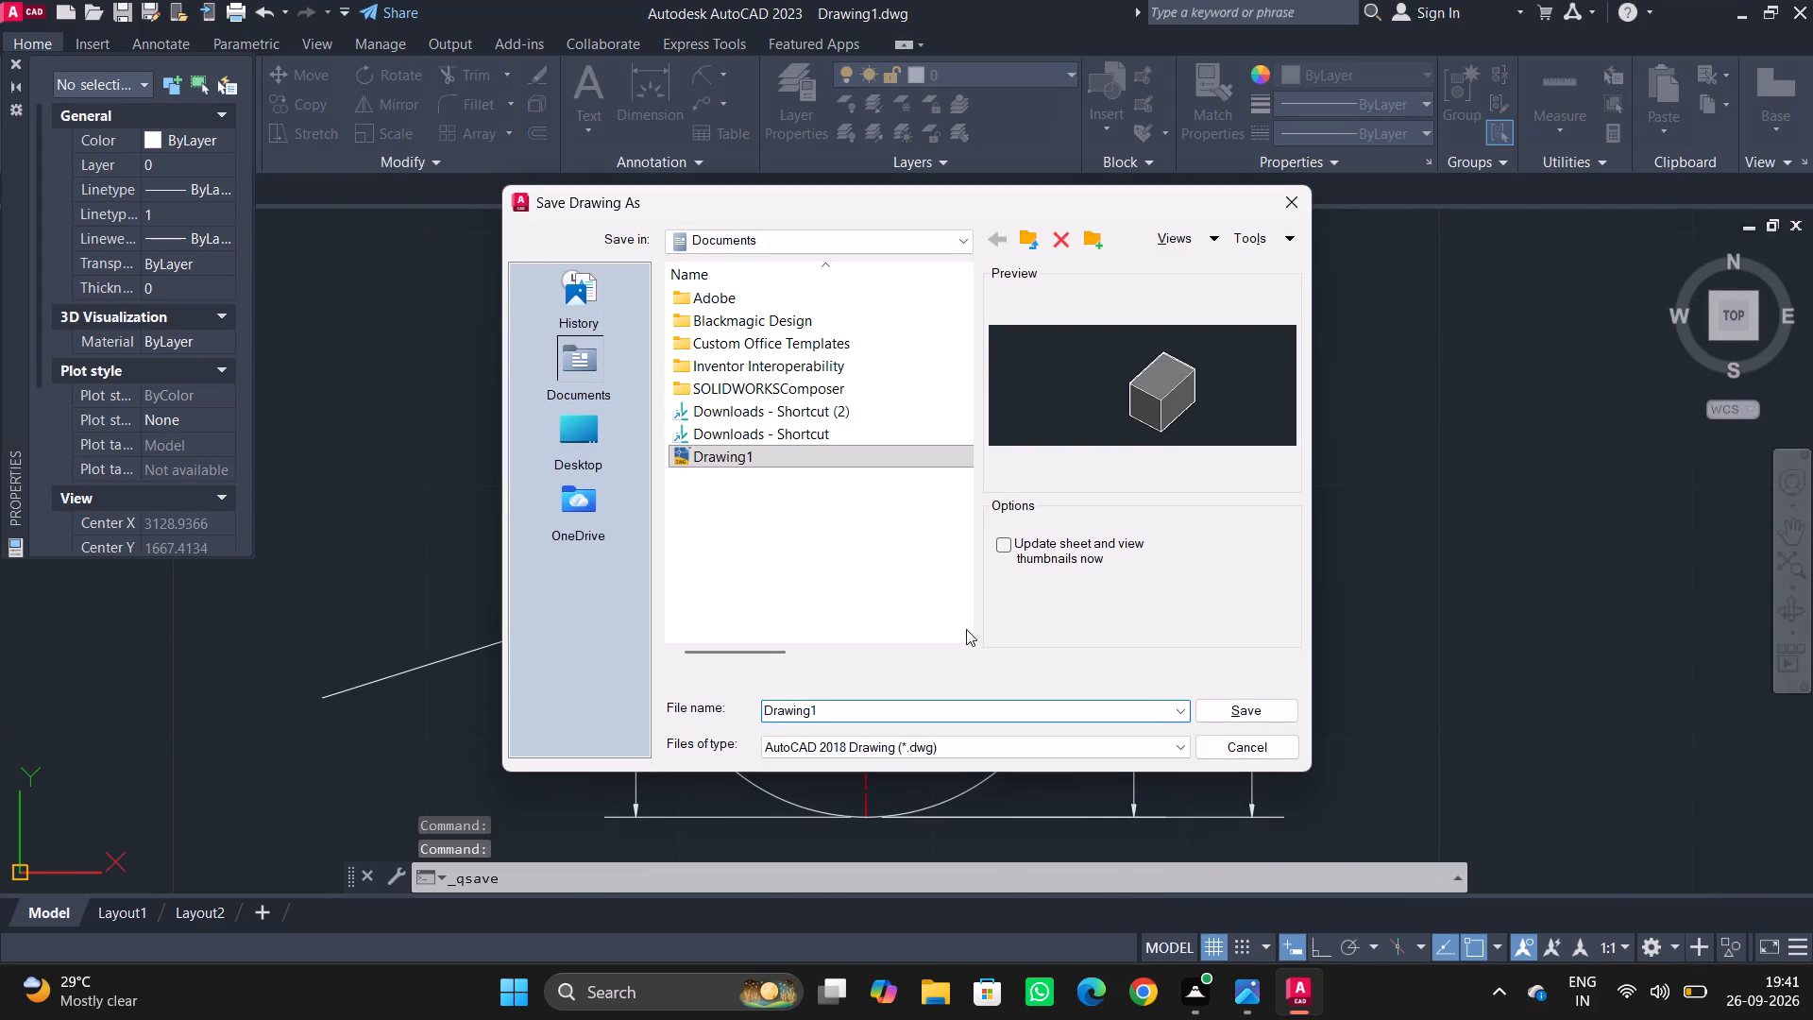
pyautogui.click(554, 439)
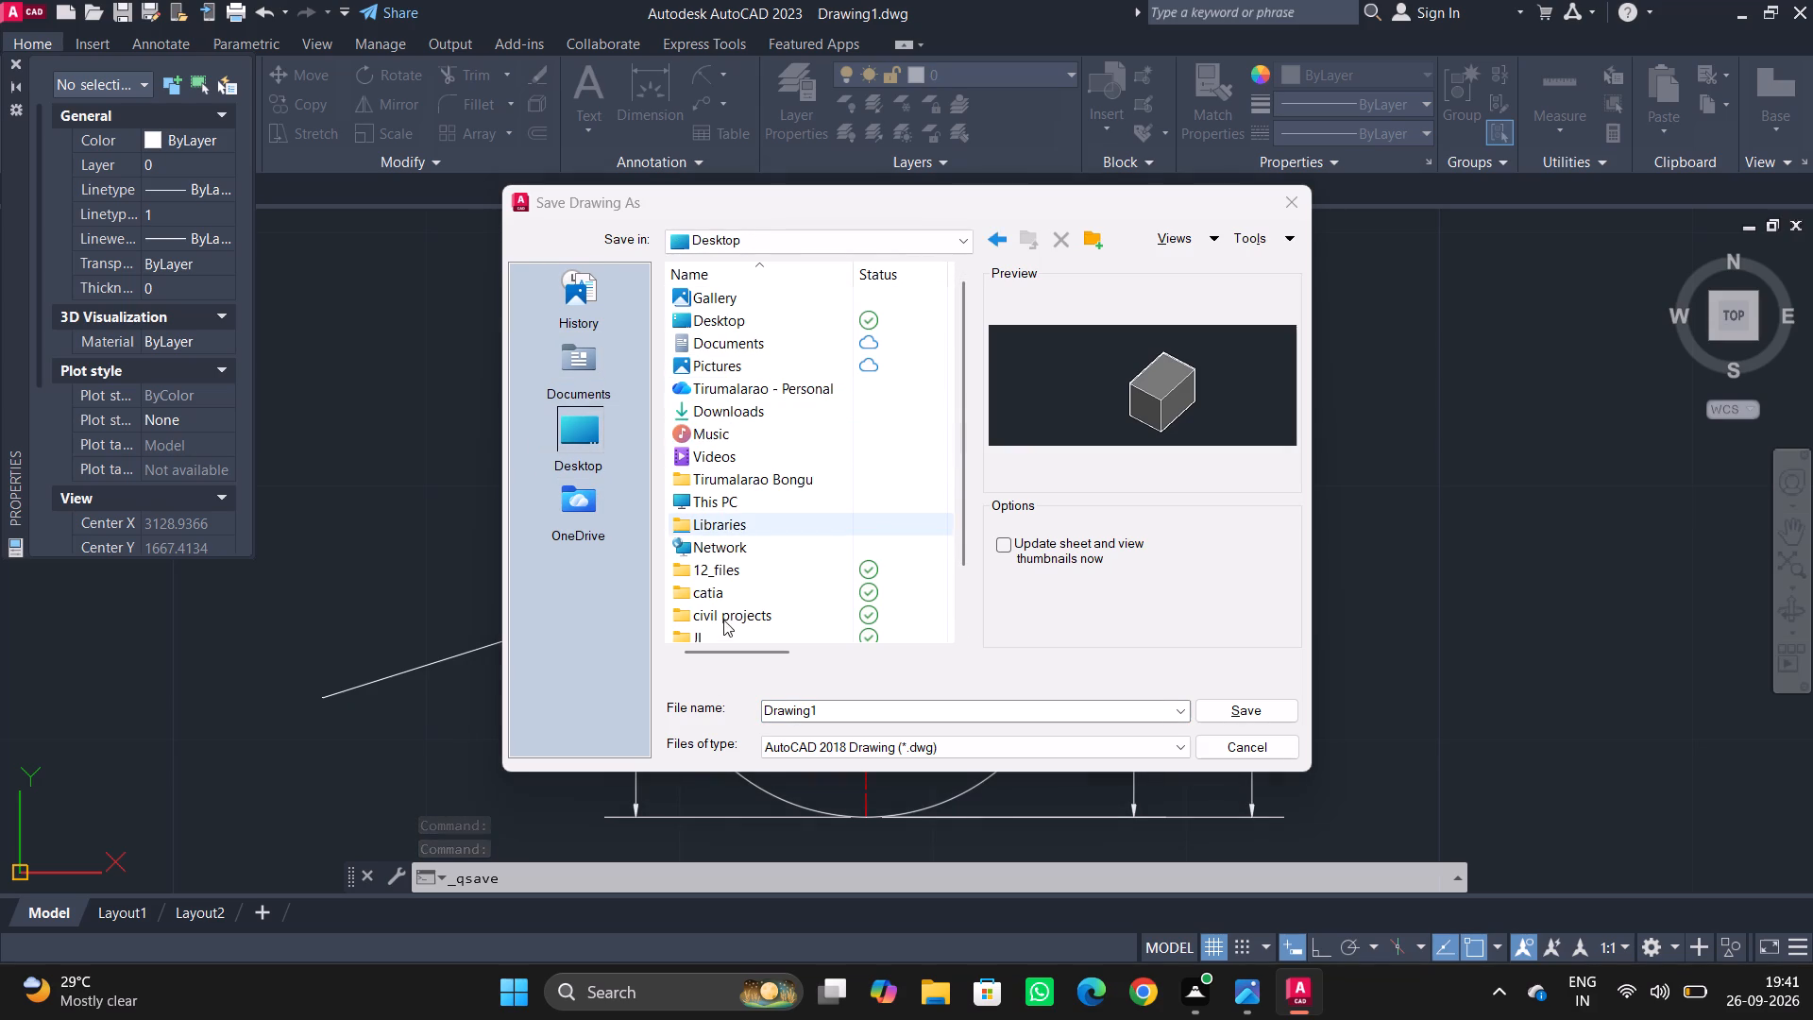
pyautogui.doubleClick(716, 629)
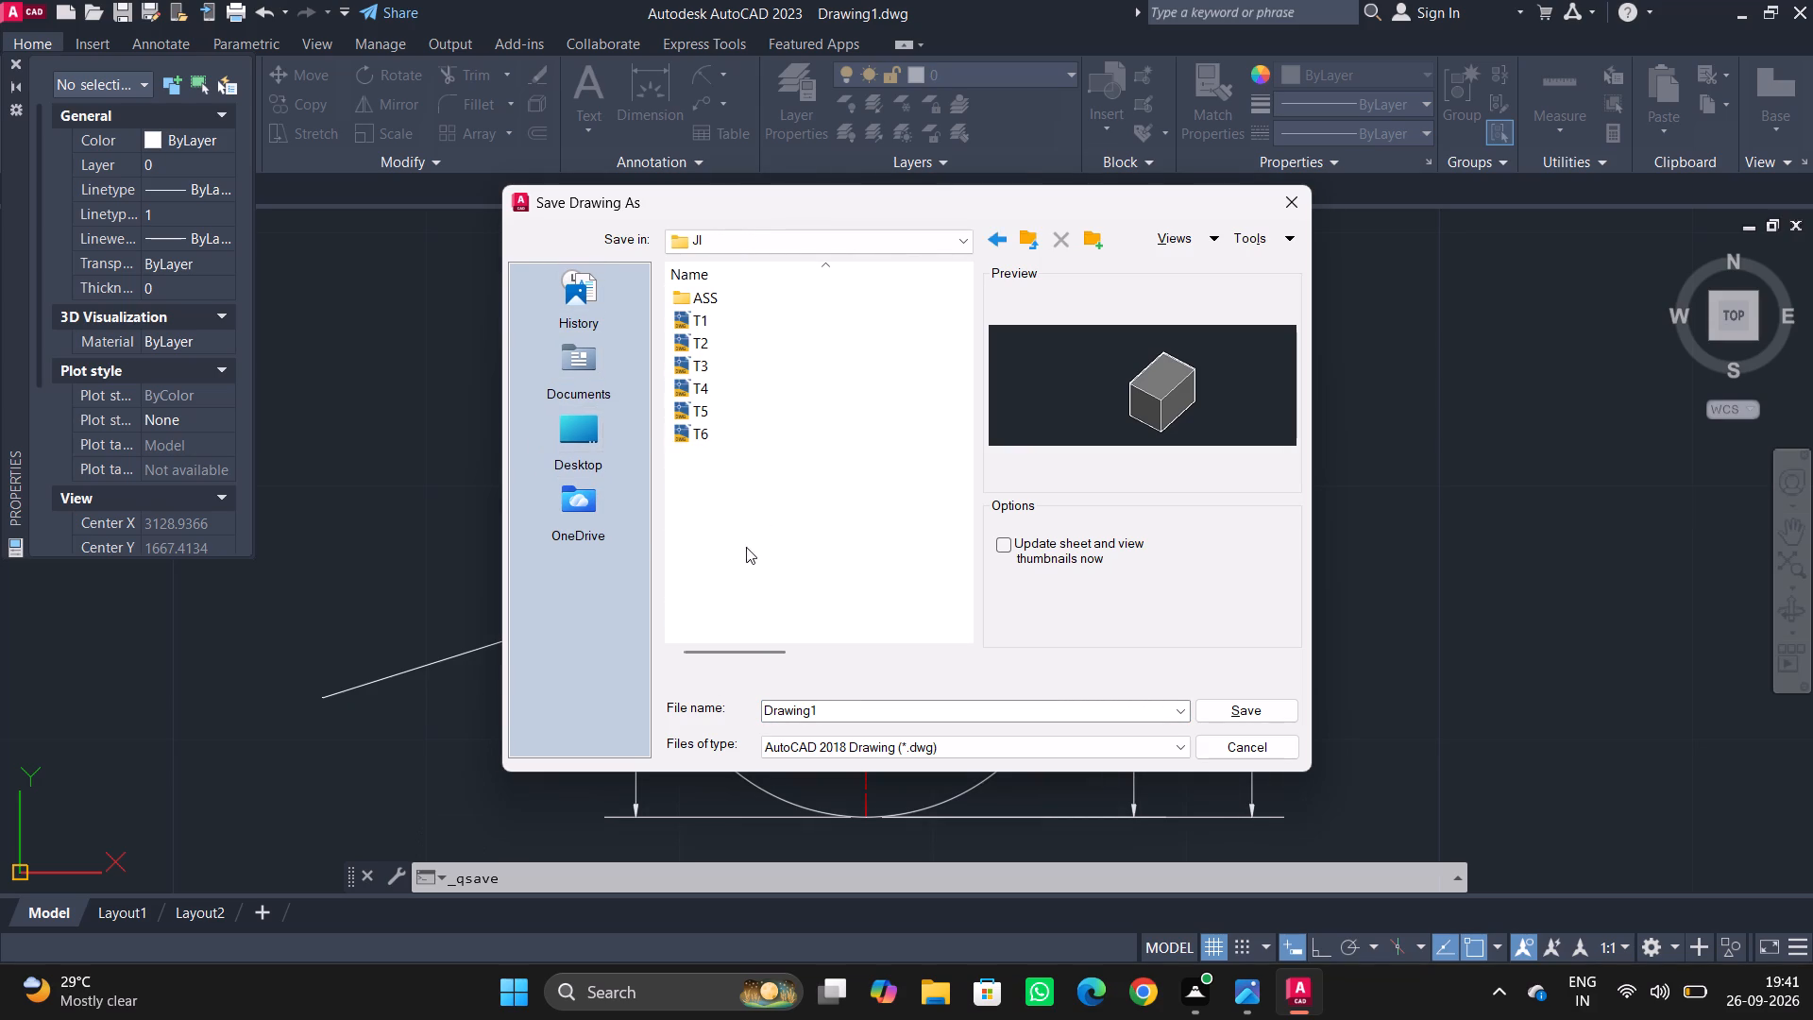
pyautogui.click(842, 706)
pyautogui.press('t')
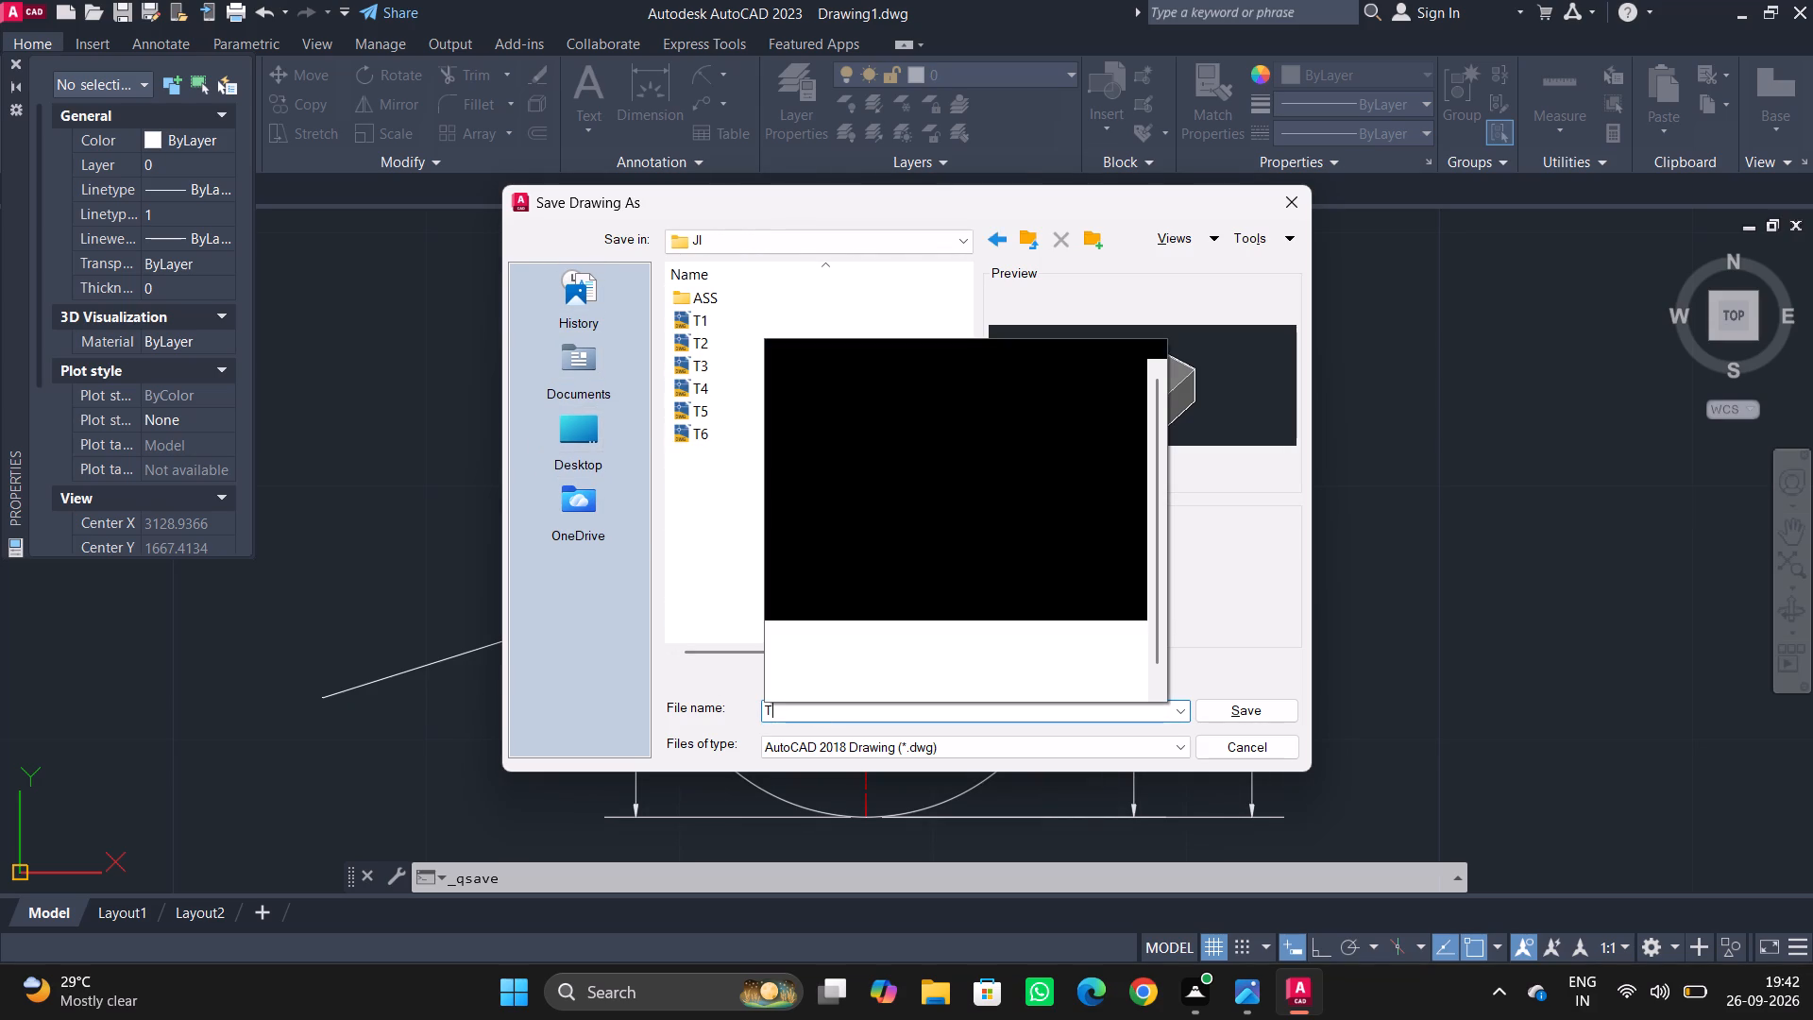
pyautogui.press('7')
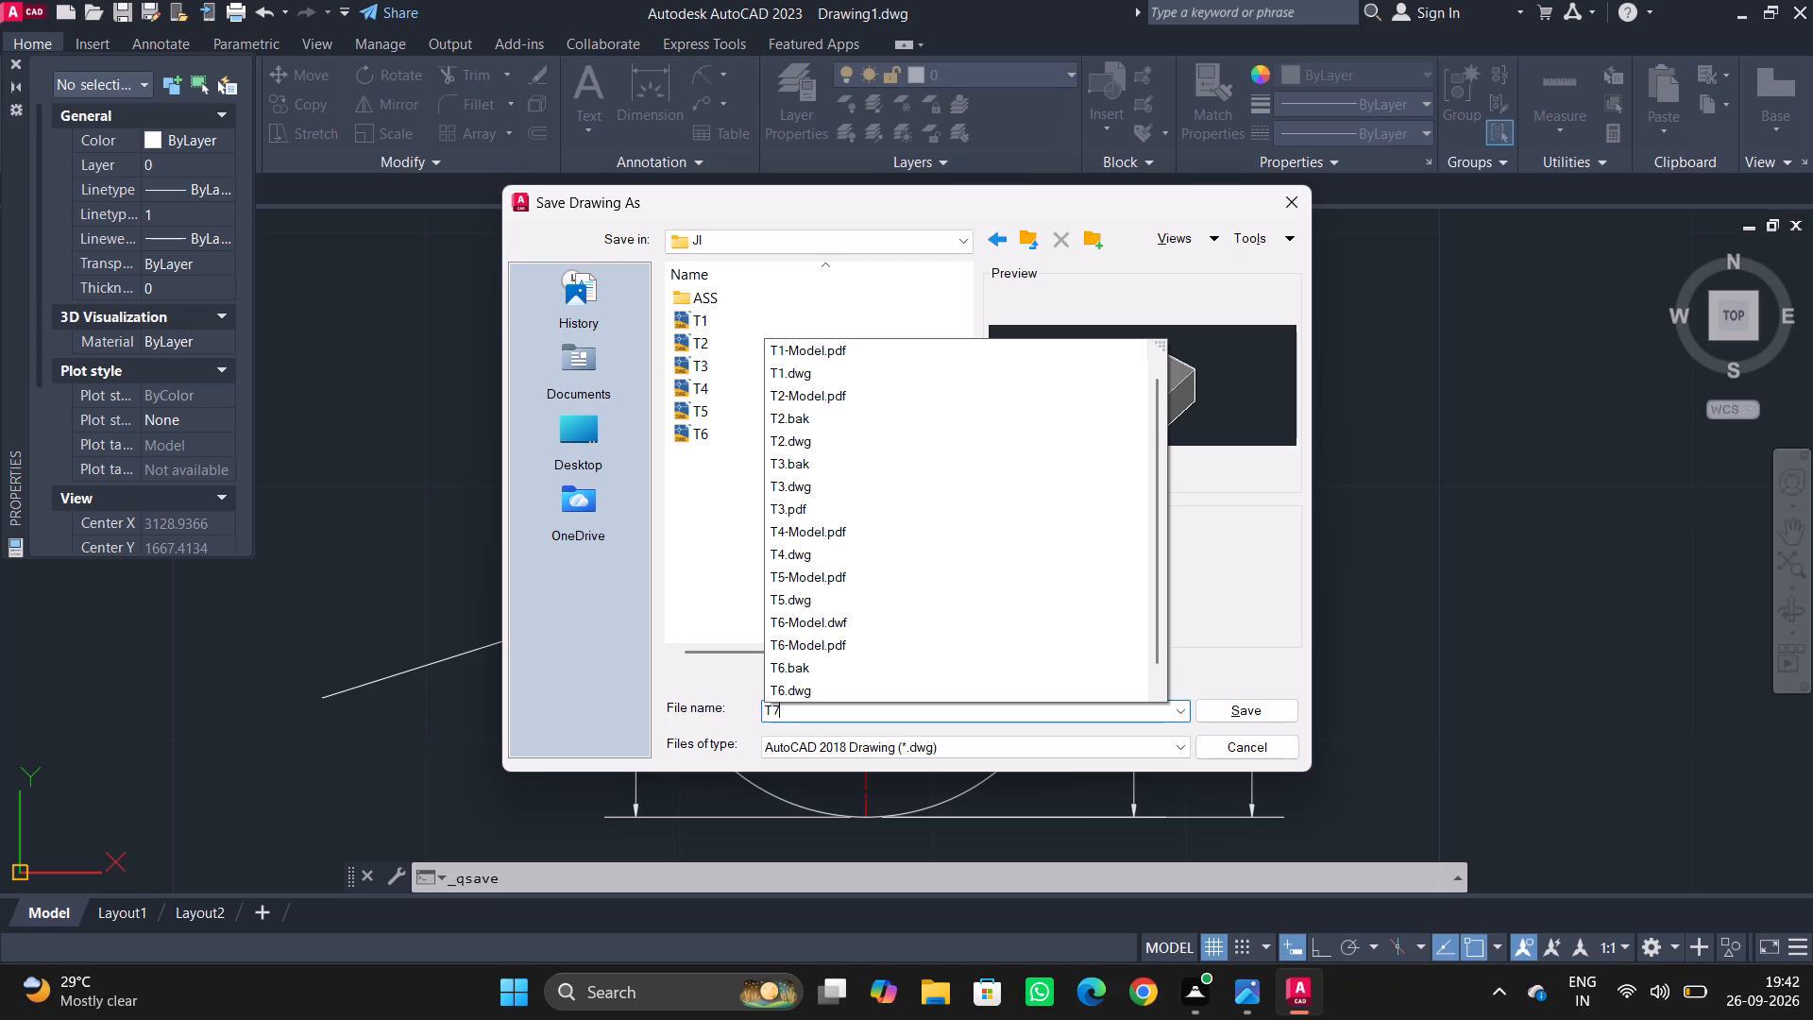
pyautogui.press('Return')
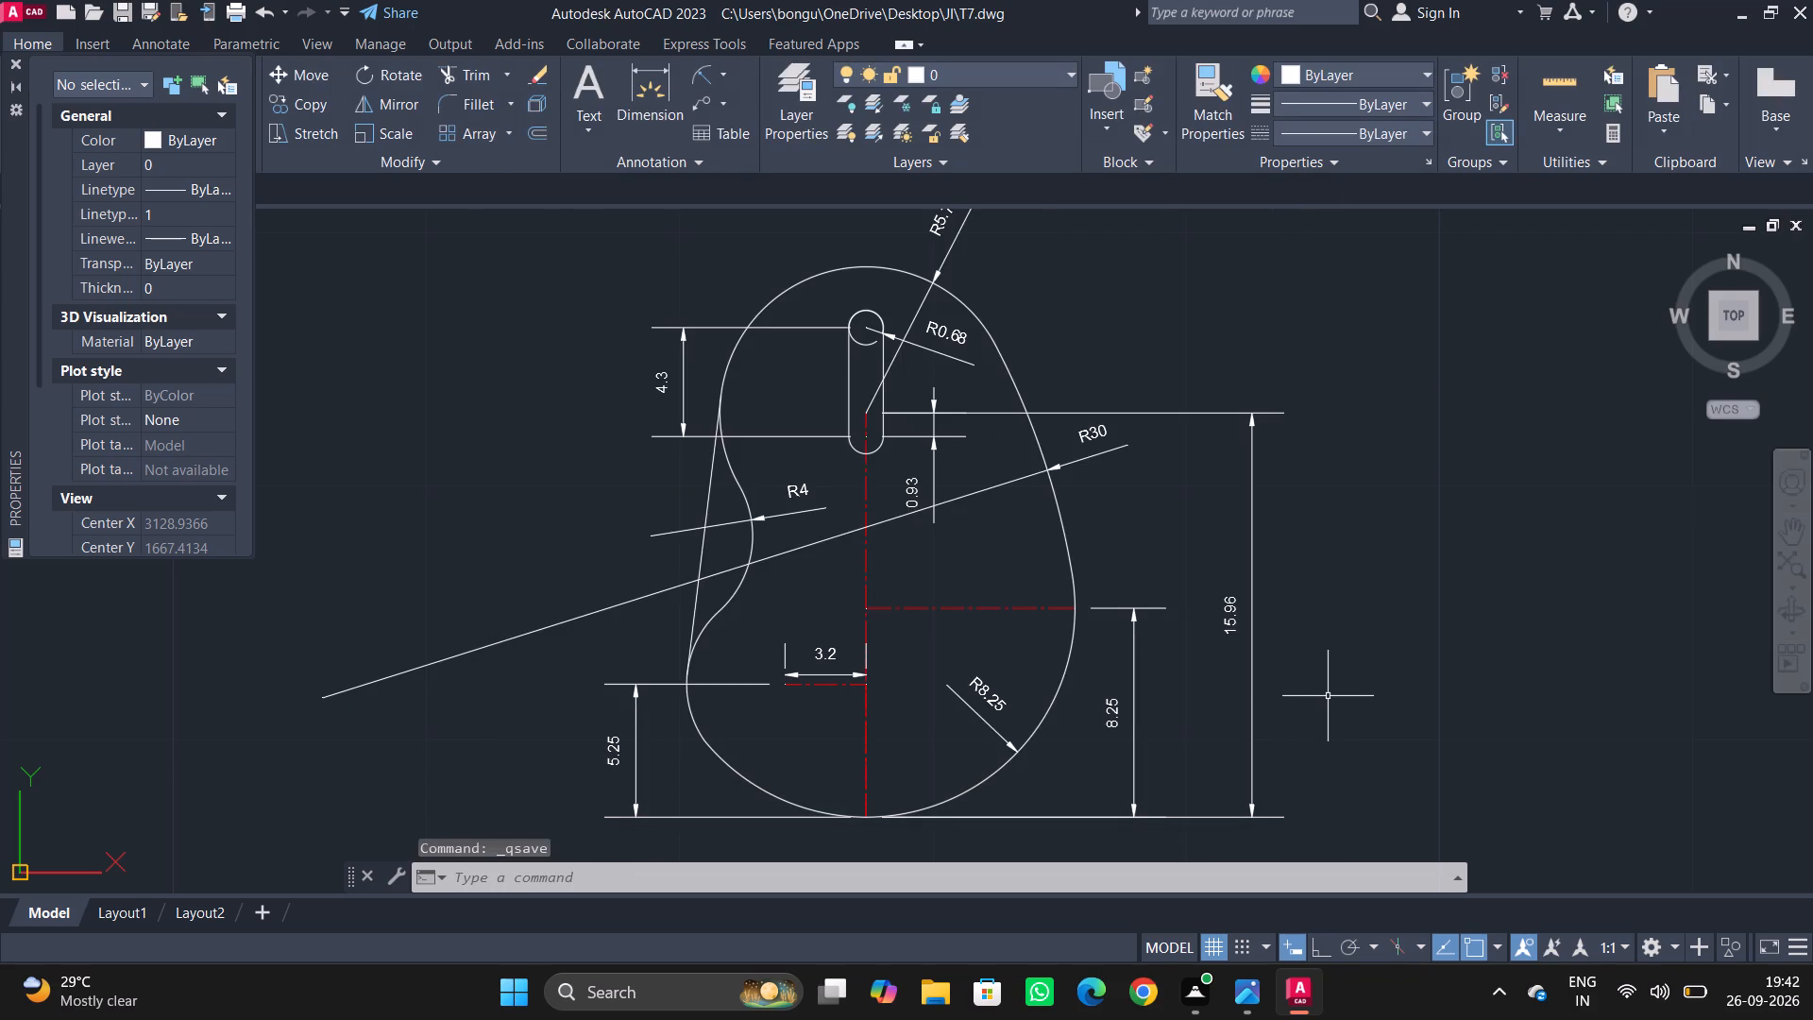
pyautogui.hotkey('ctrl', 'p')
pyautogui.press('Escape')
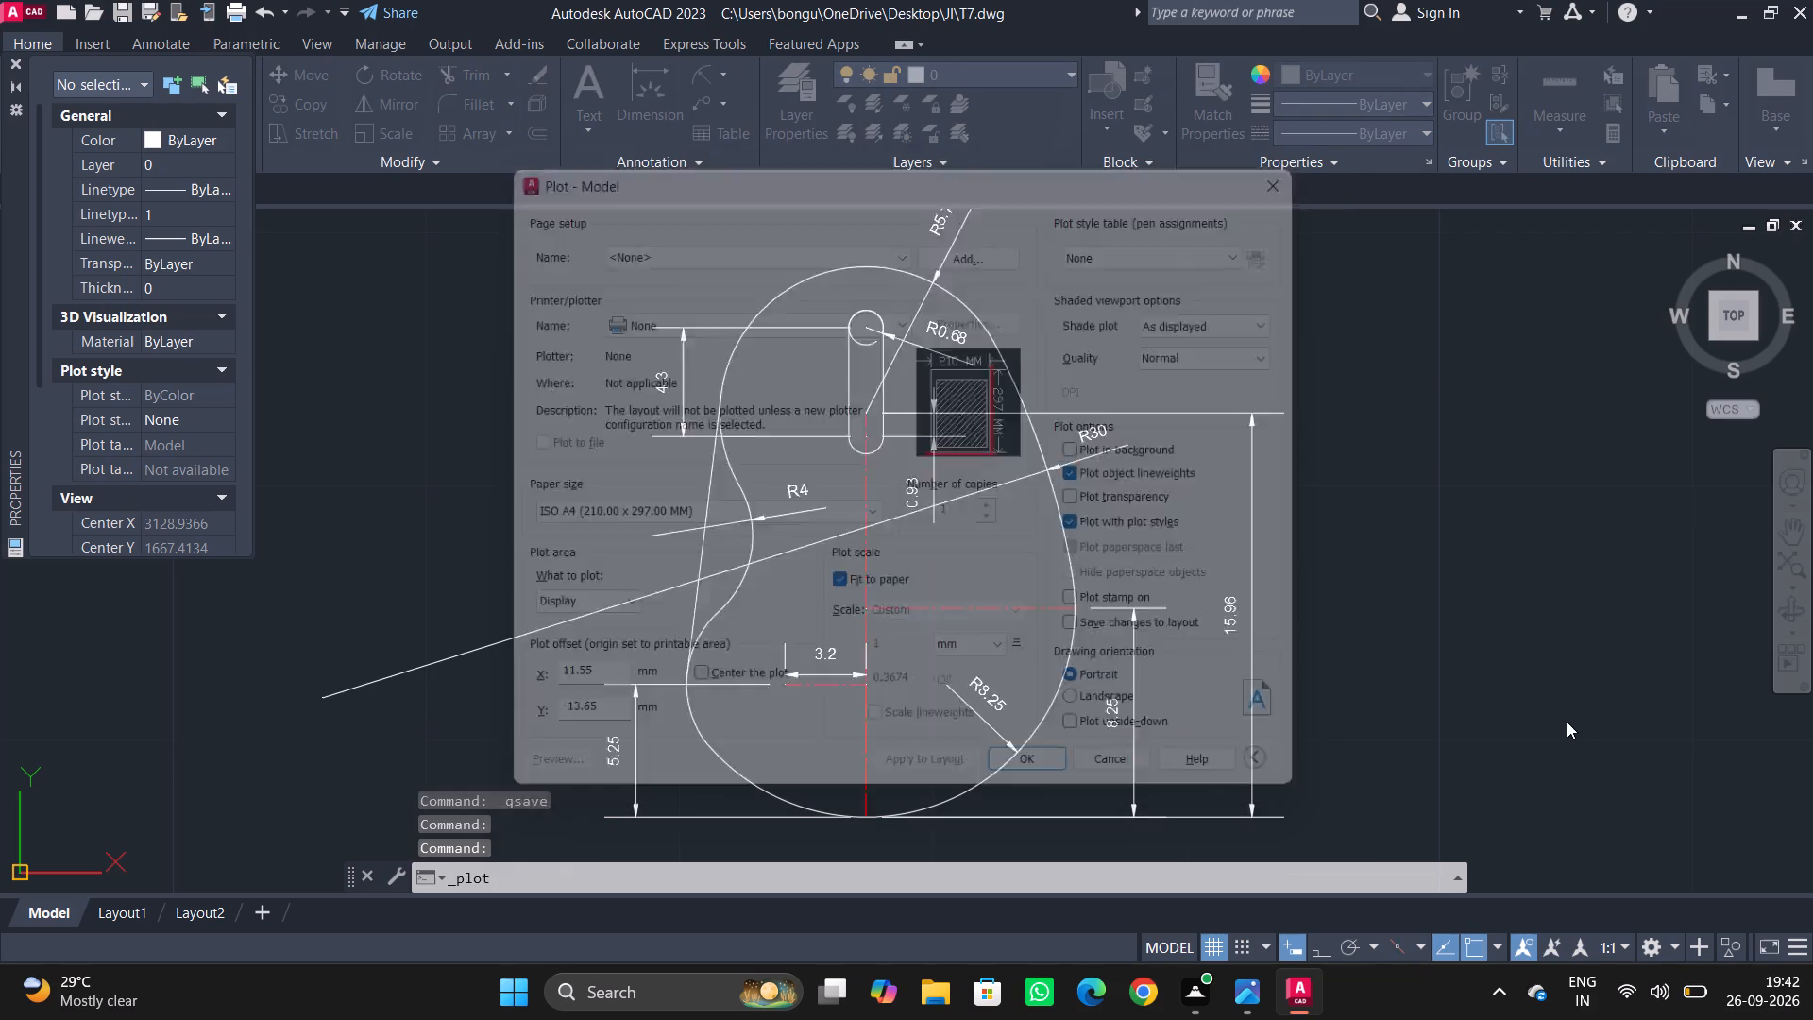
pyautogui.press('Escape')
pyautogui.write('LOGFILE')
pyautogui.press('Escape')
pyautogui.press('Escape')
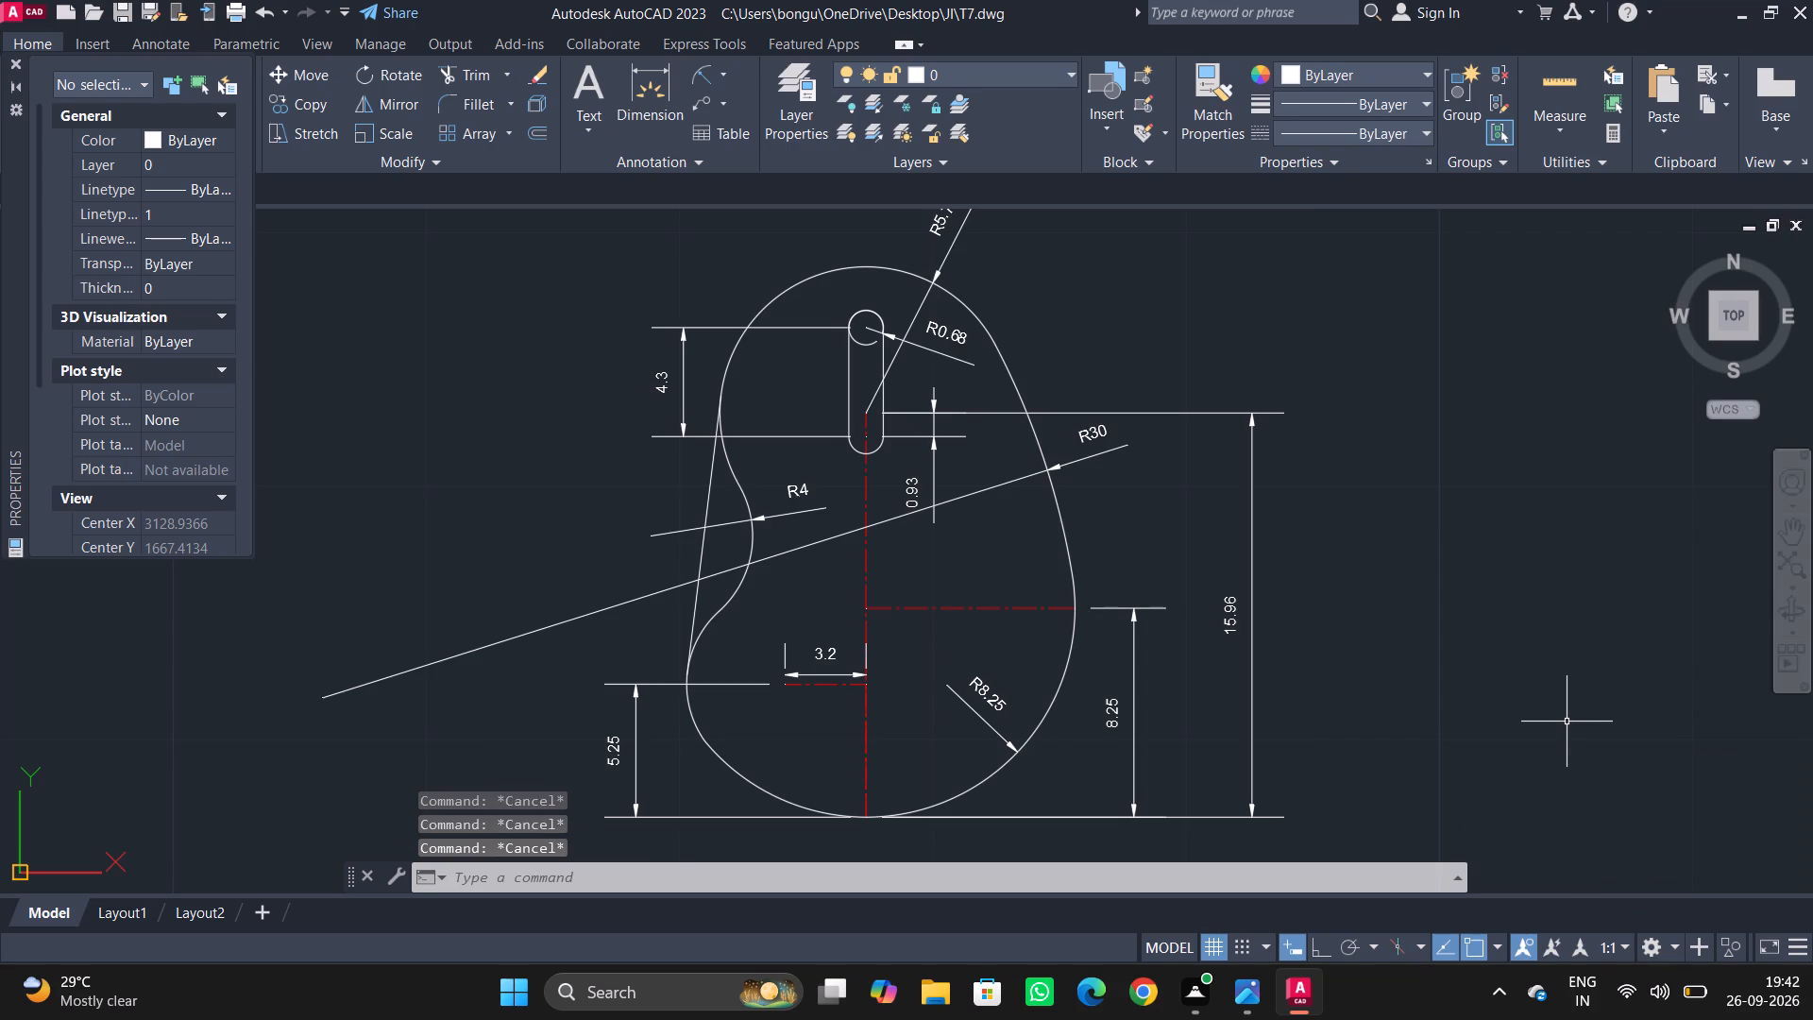
# Set up a plot with the DWG To PDF.pc3 plotter and a Window plot area around the whole dimensioned outline, and preview it.
pyautogui.hotkey('ctrl', 'p')
pyautogui.click(769, 326)
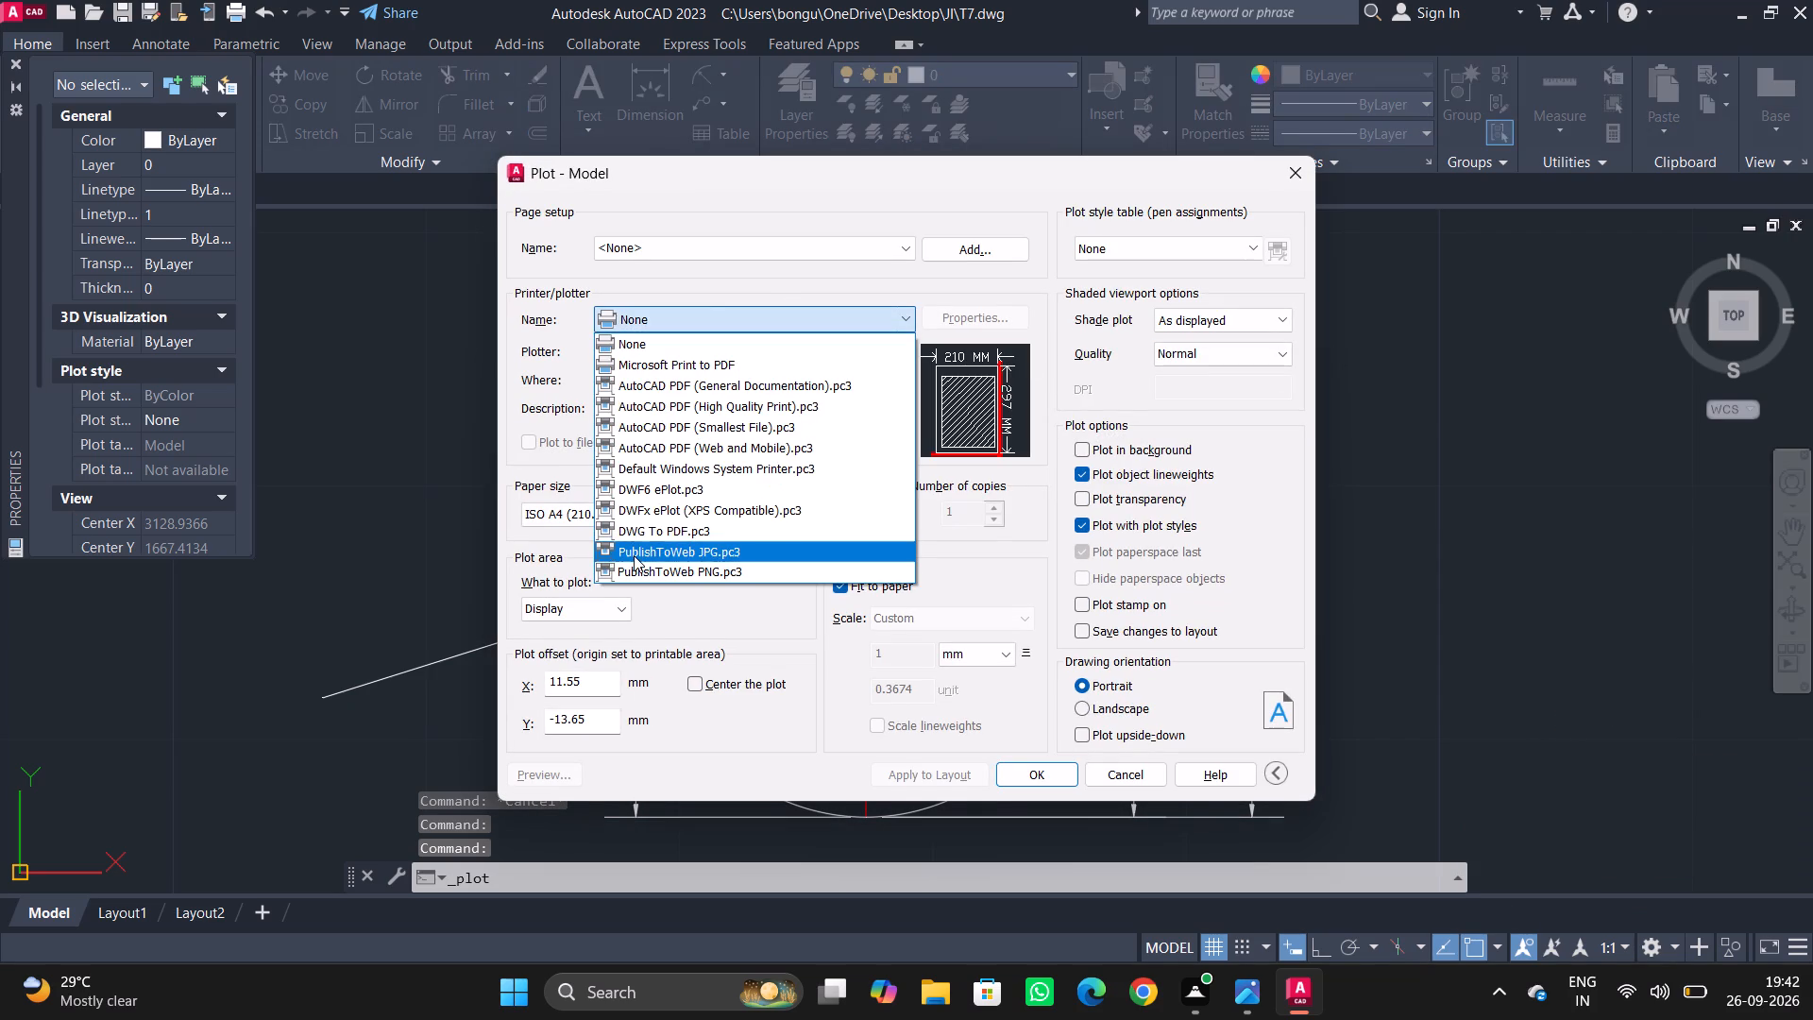
pyautogui.click(668, 523)
pyautogui.doubleClick(765, 509)
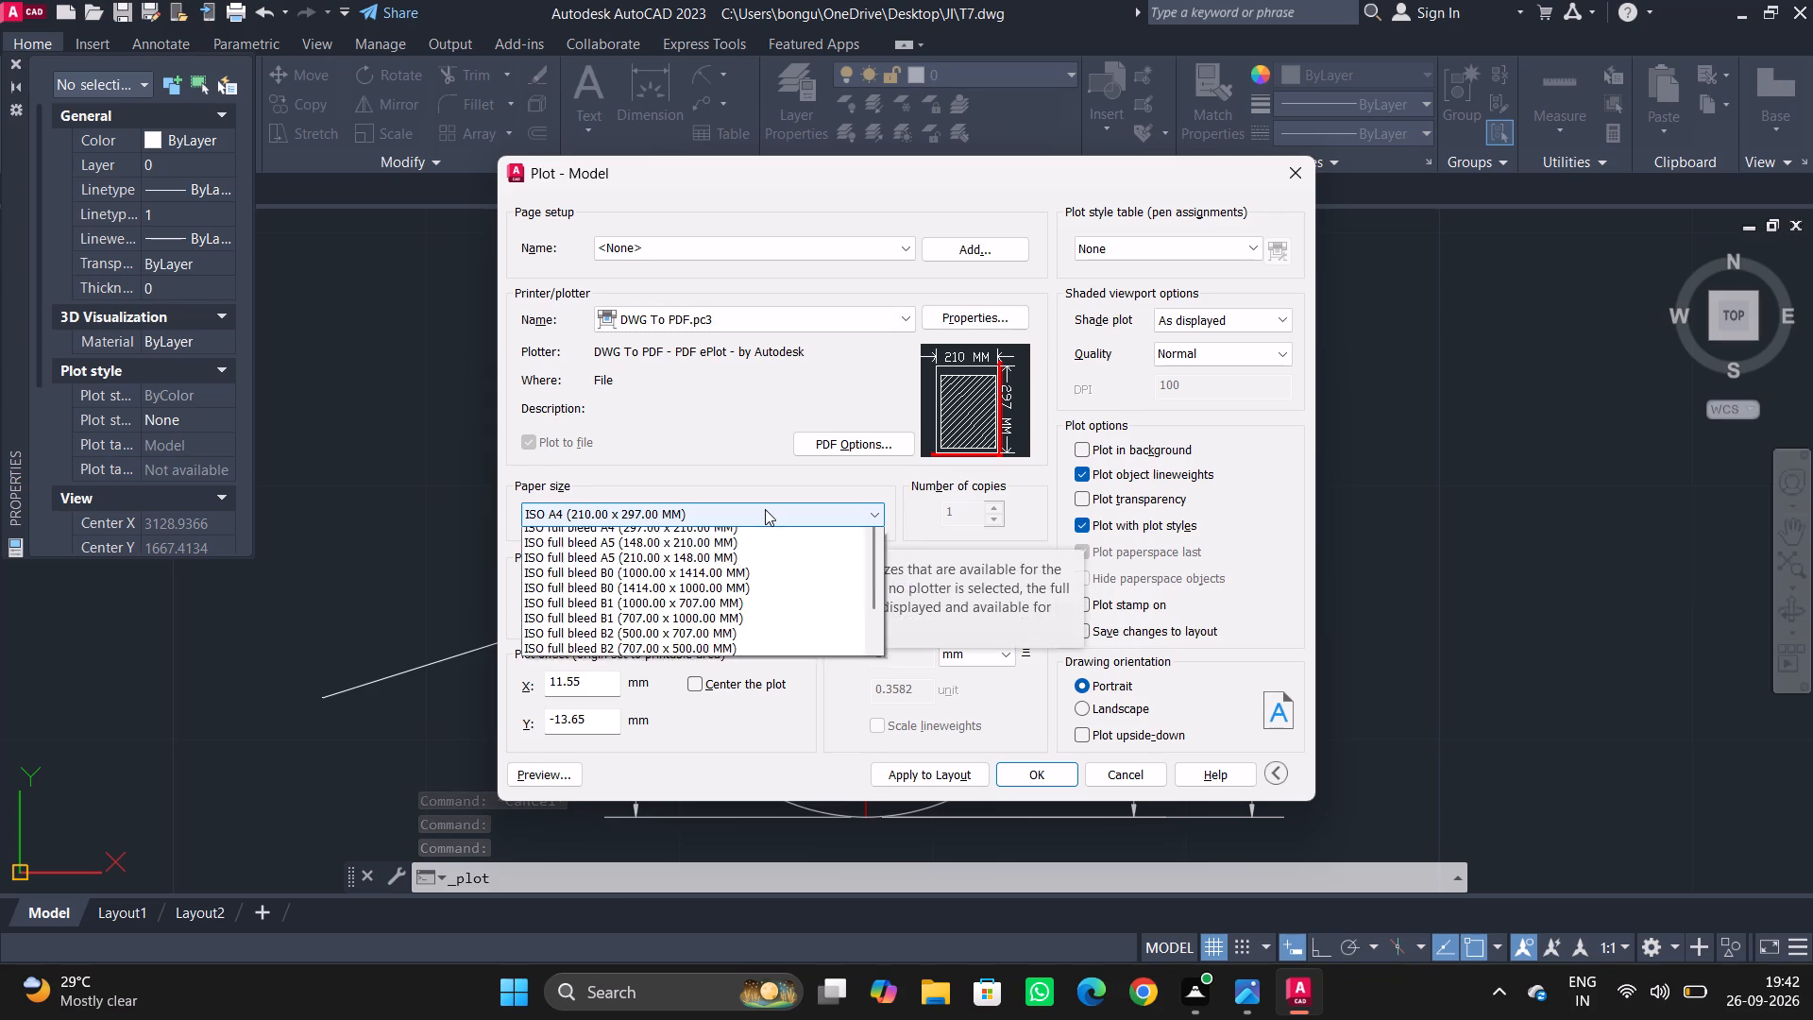
pyautogui.click(618, 600)
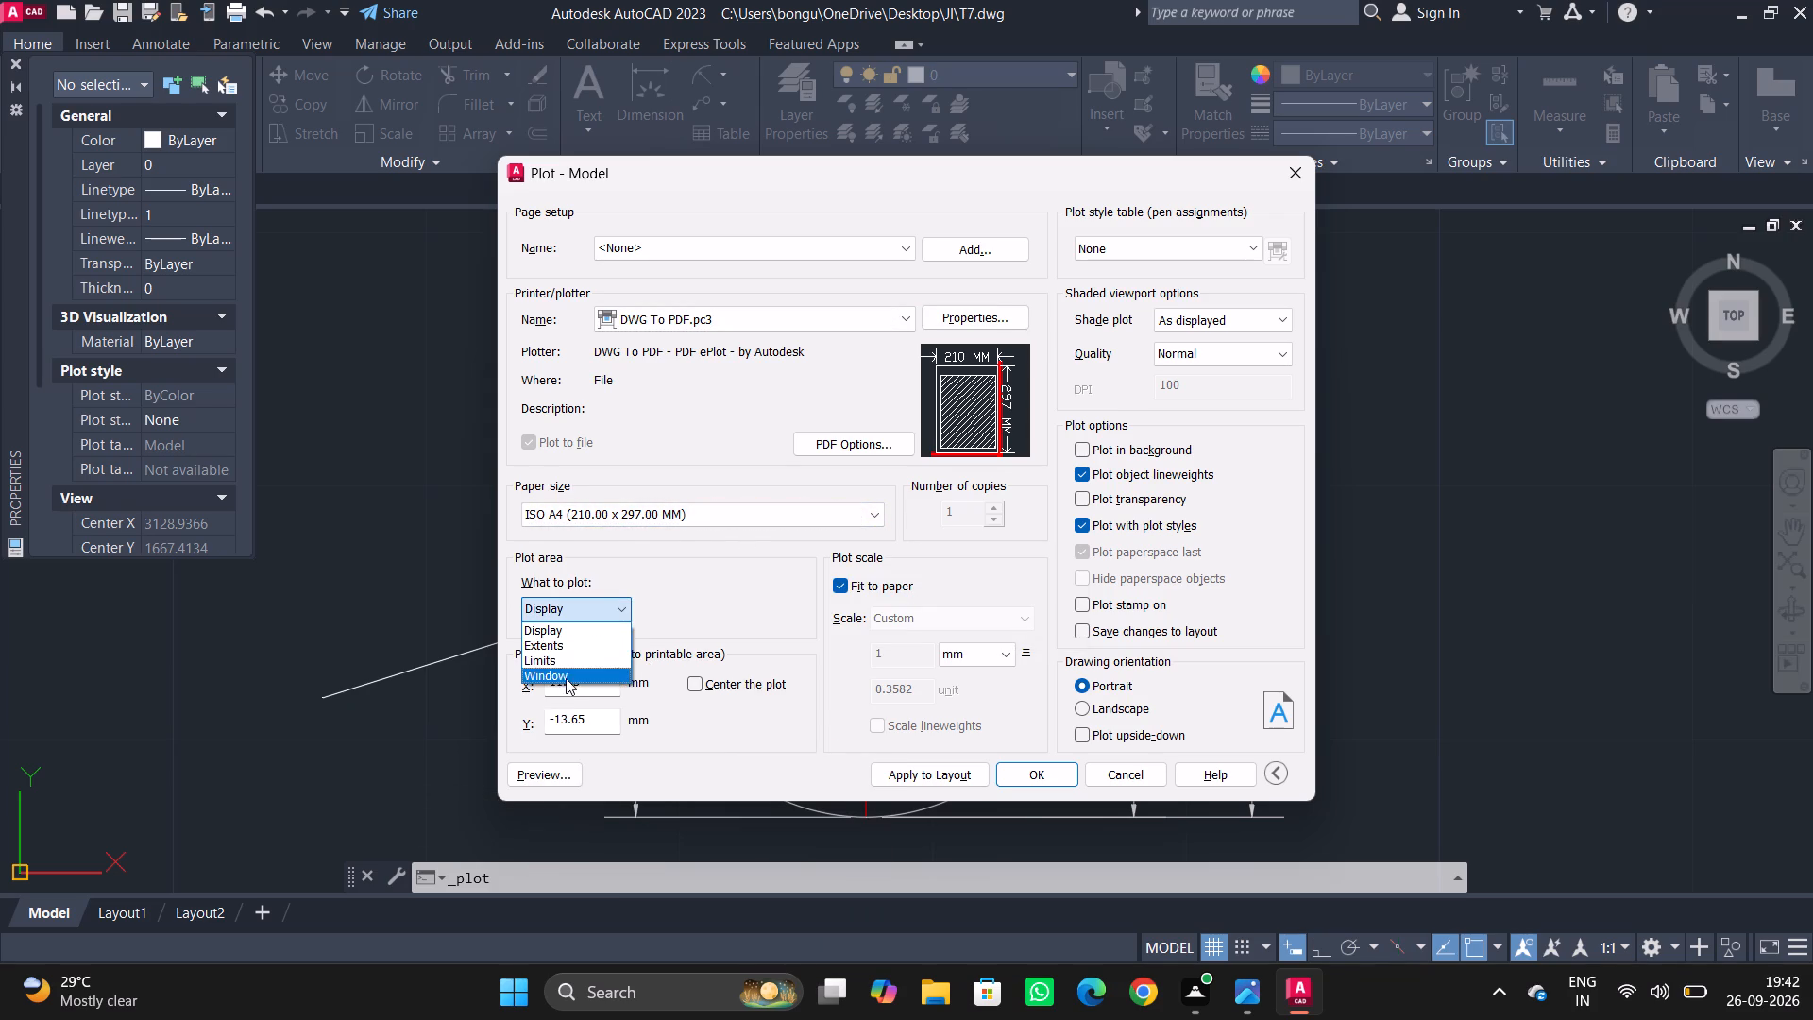
pyautogui.click(565, 672)
pyautogui.scroll(2, 596, 441)
pyautogui.scroll(-3, 596, 441)
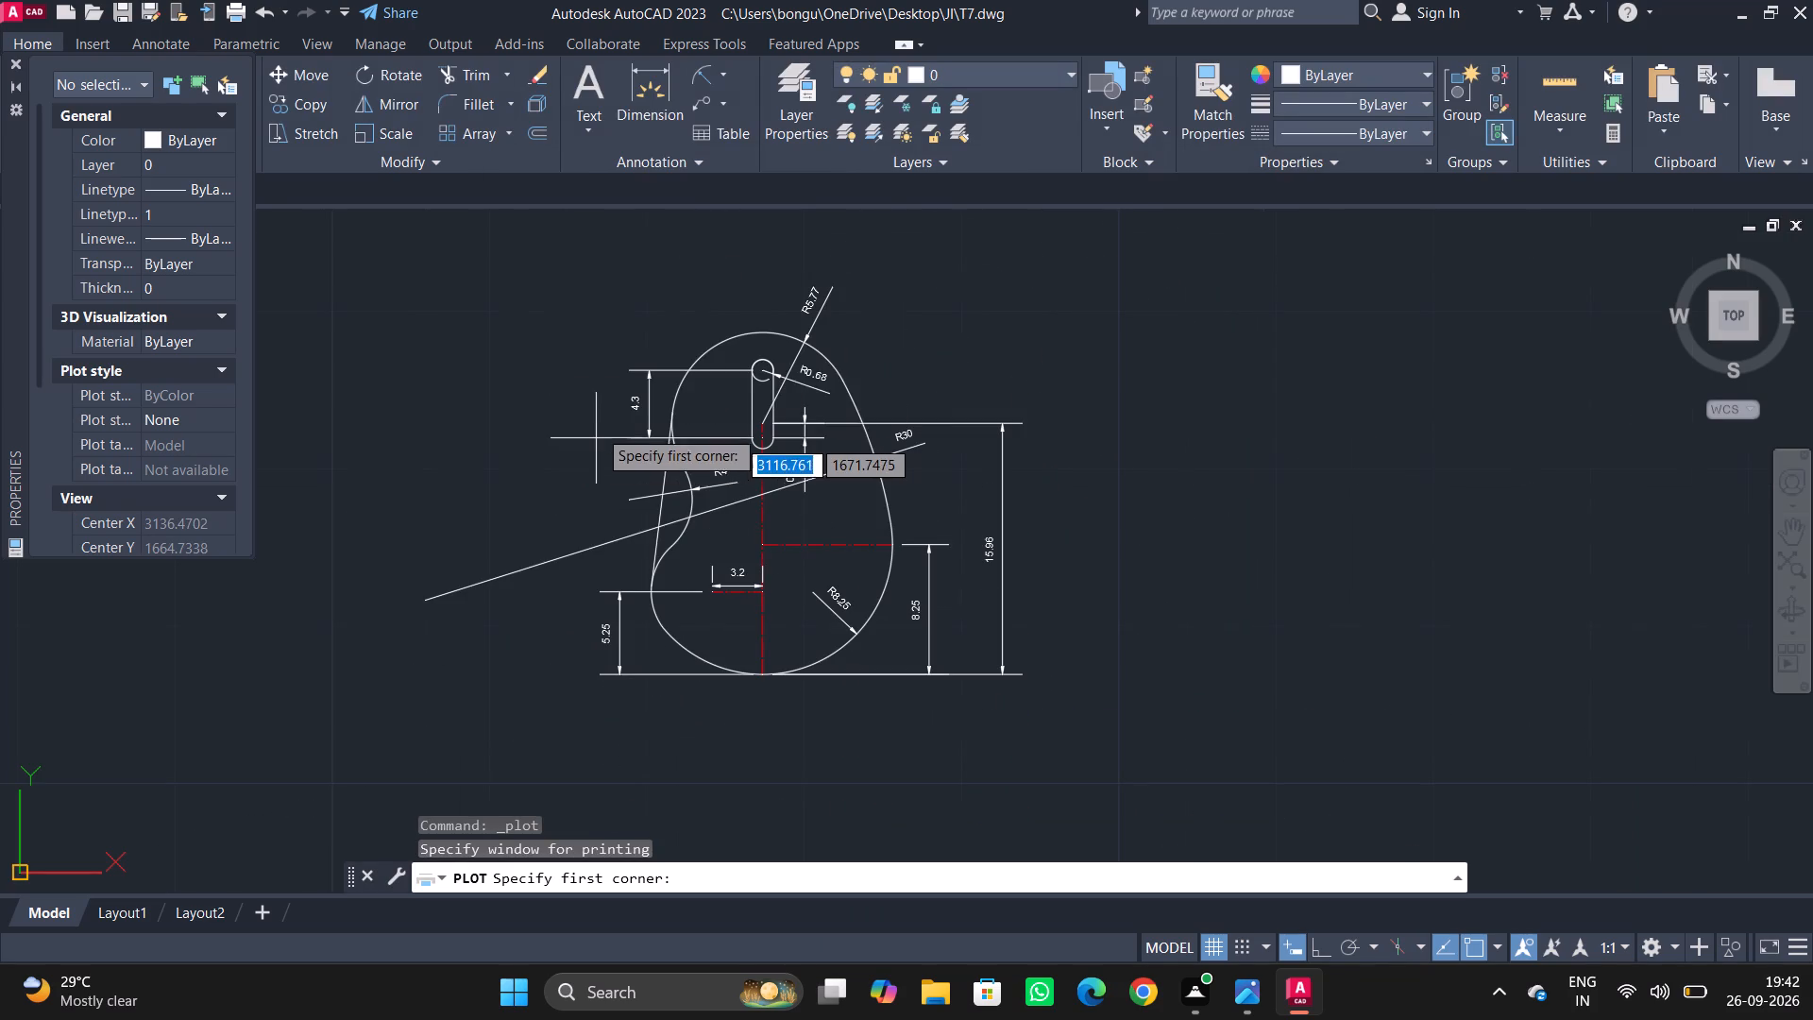
pyautogui.click(401, 237)
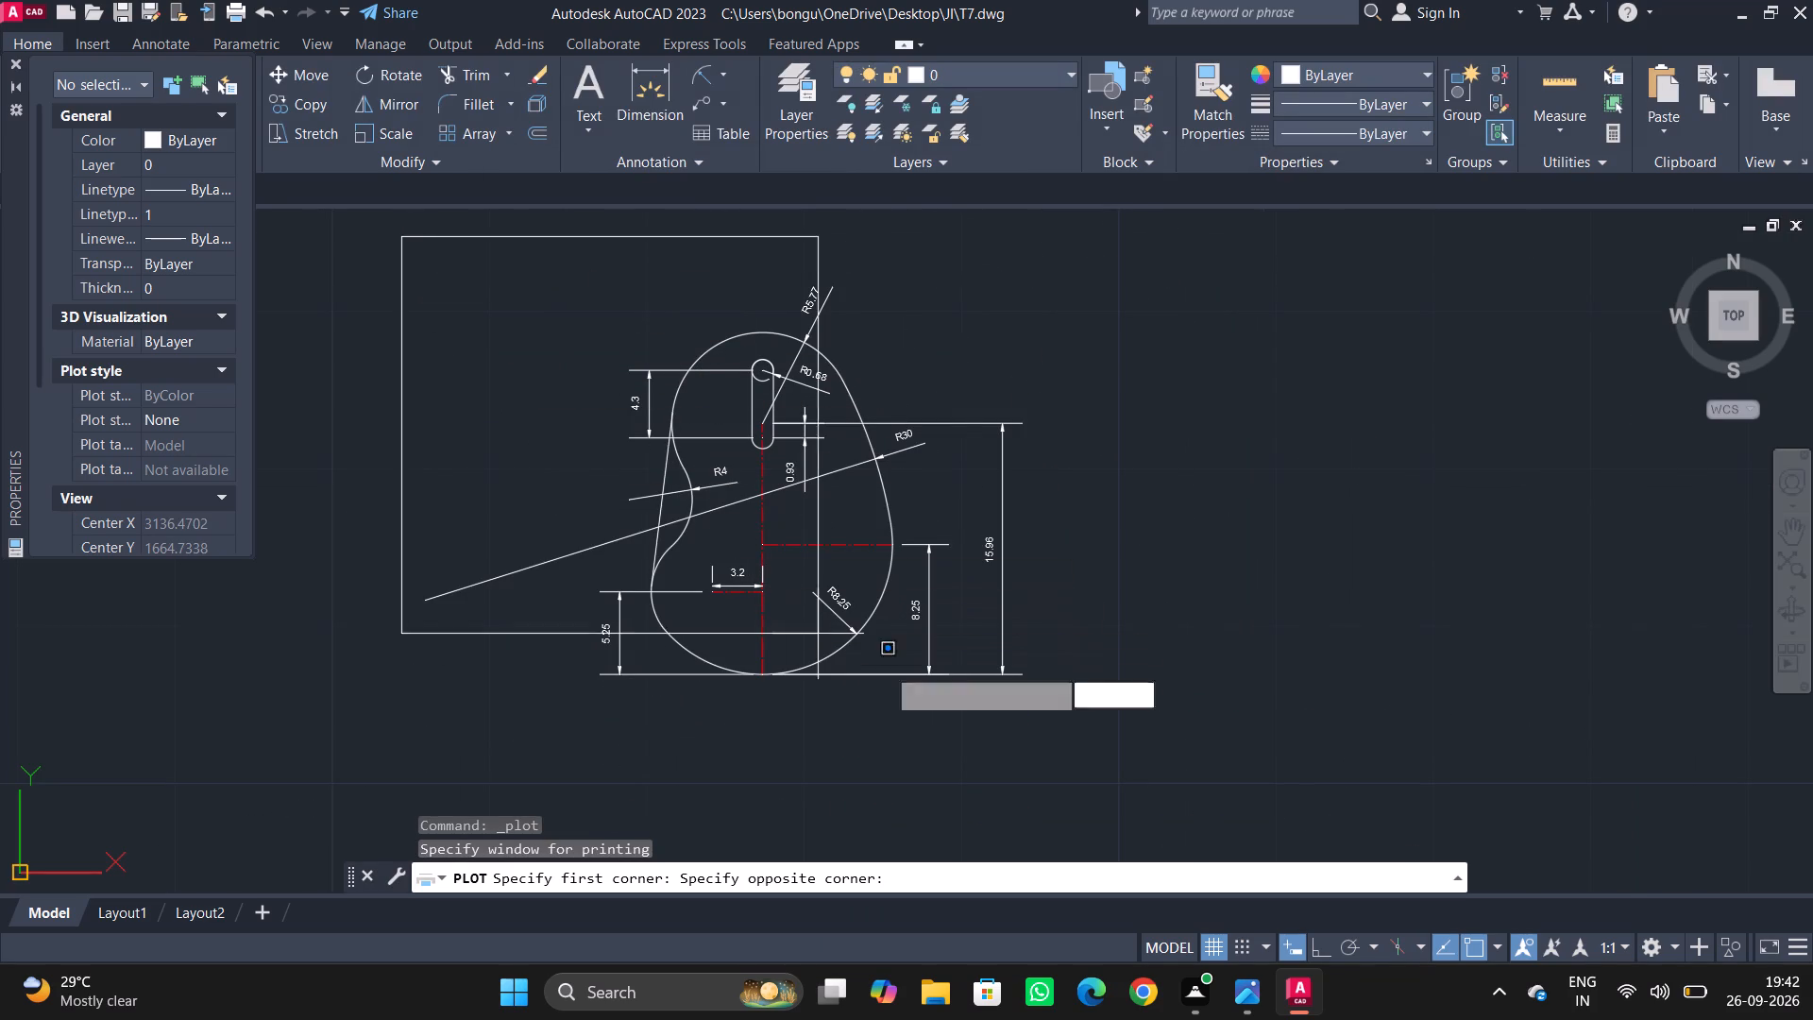
pyautogui.click(1162, 785)
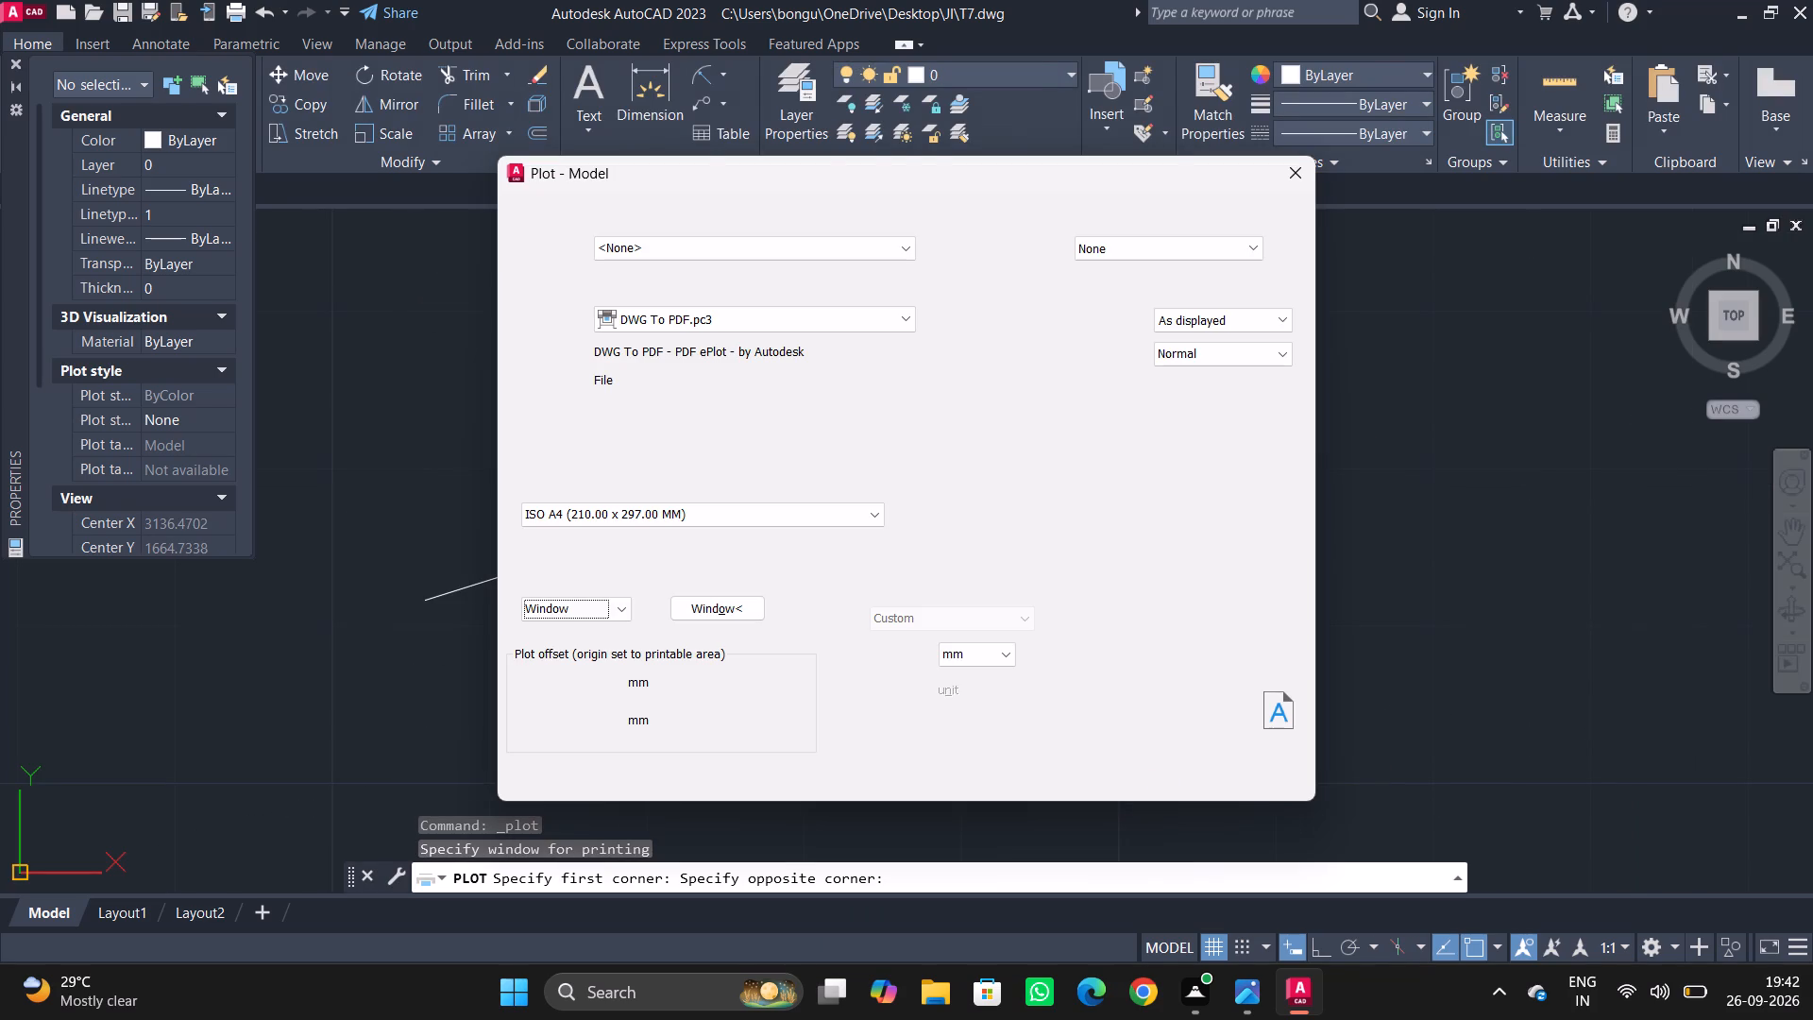
pyautogui.click(536, 786)
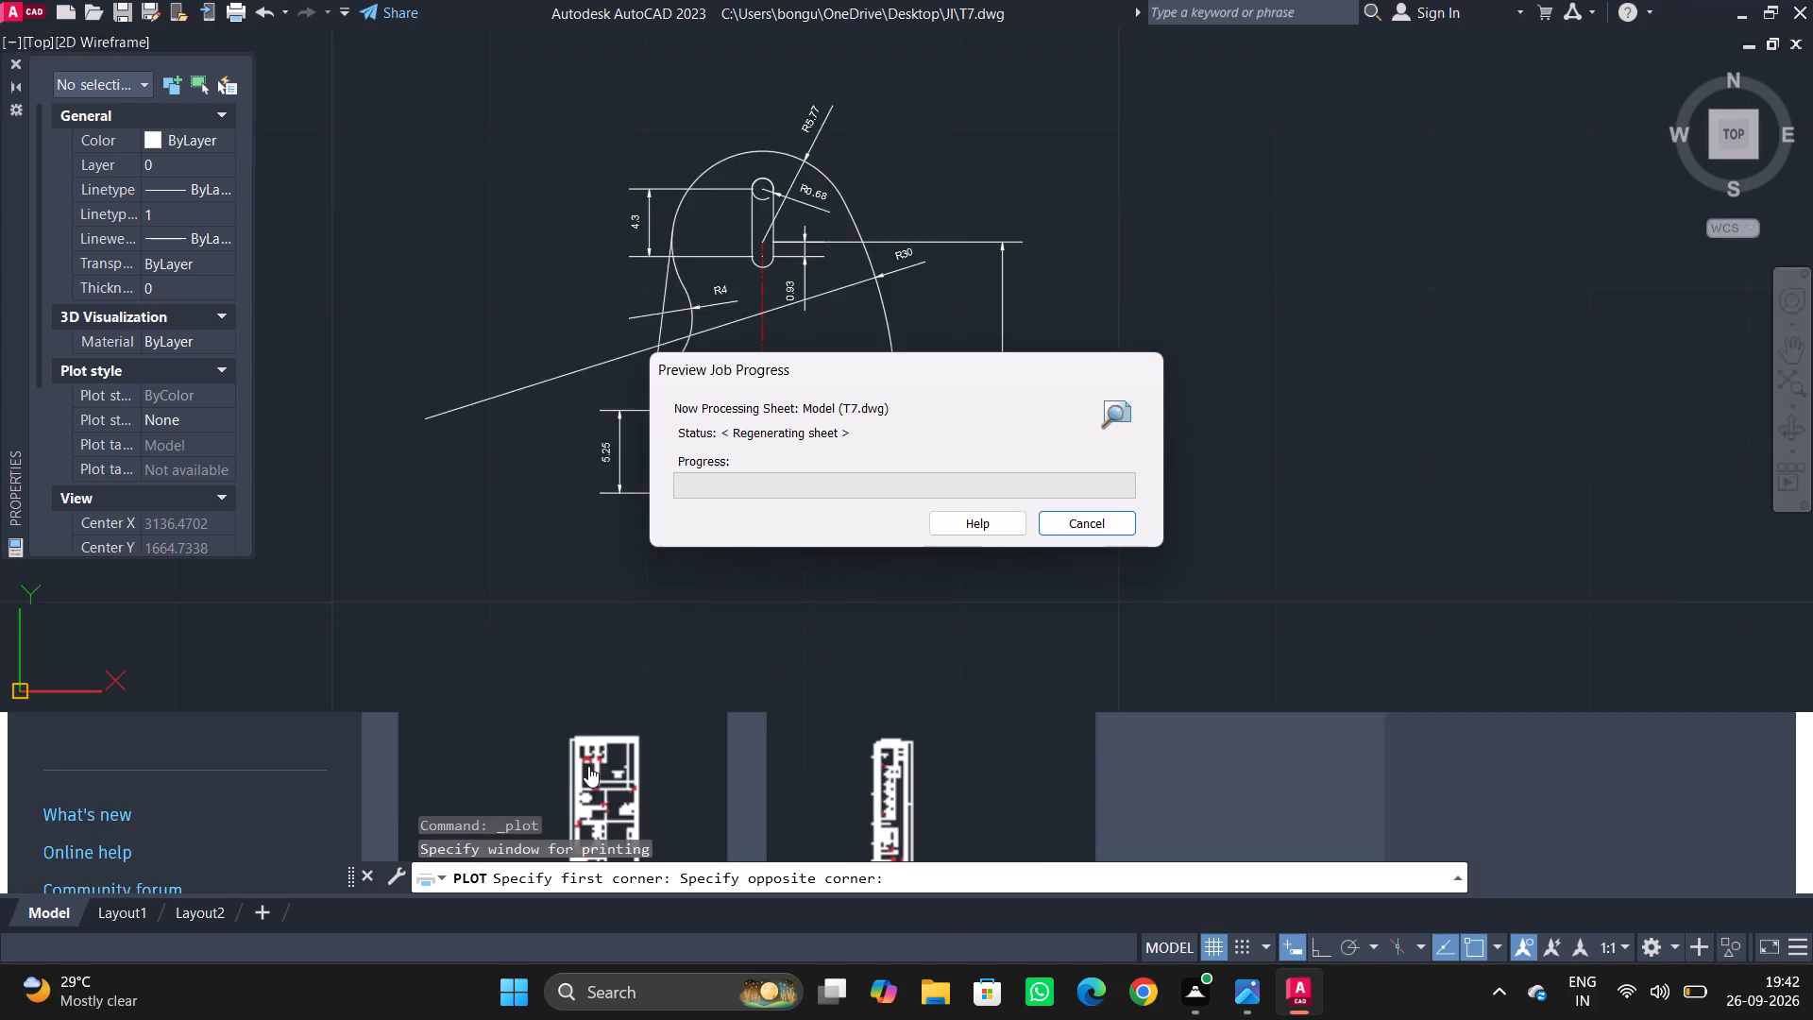
pyautogui.press('Escape')
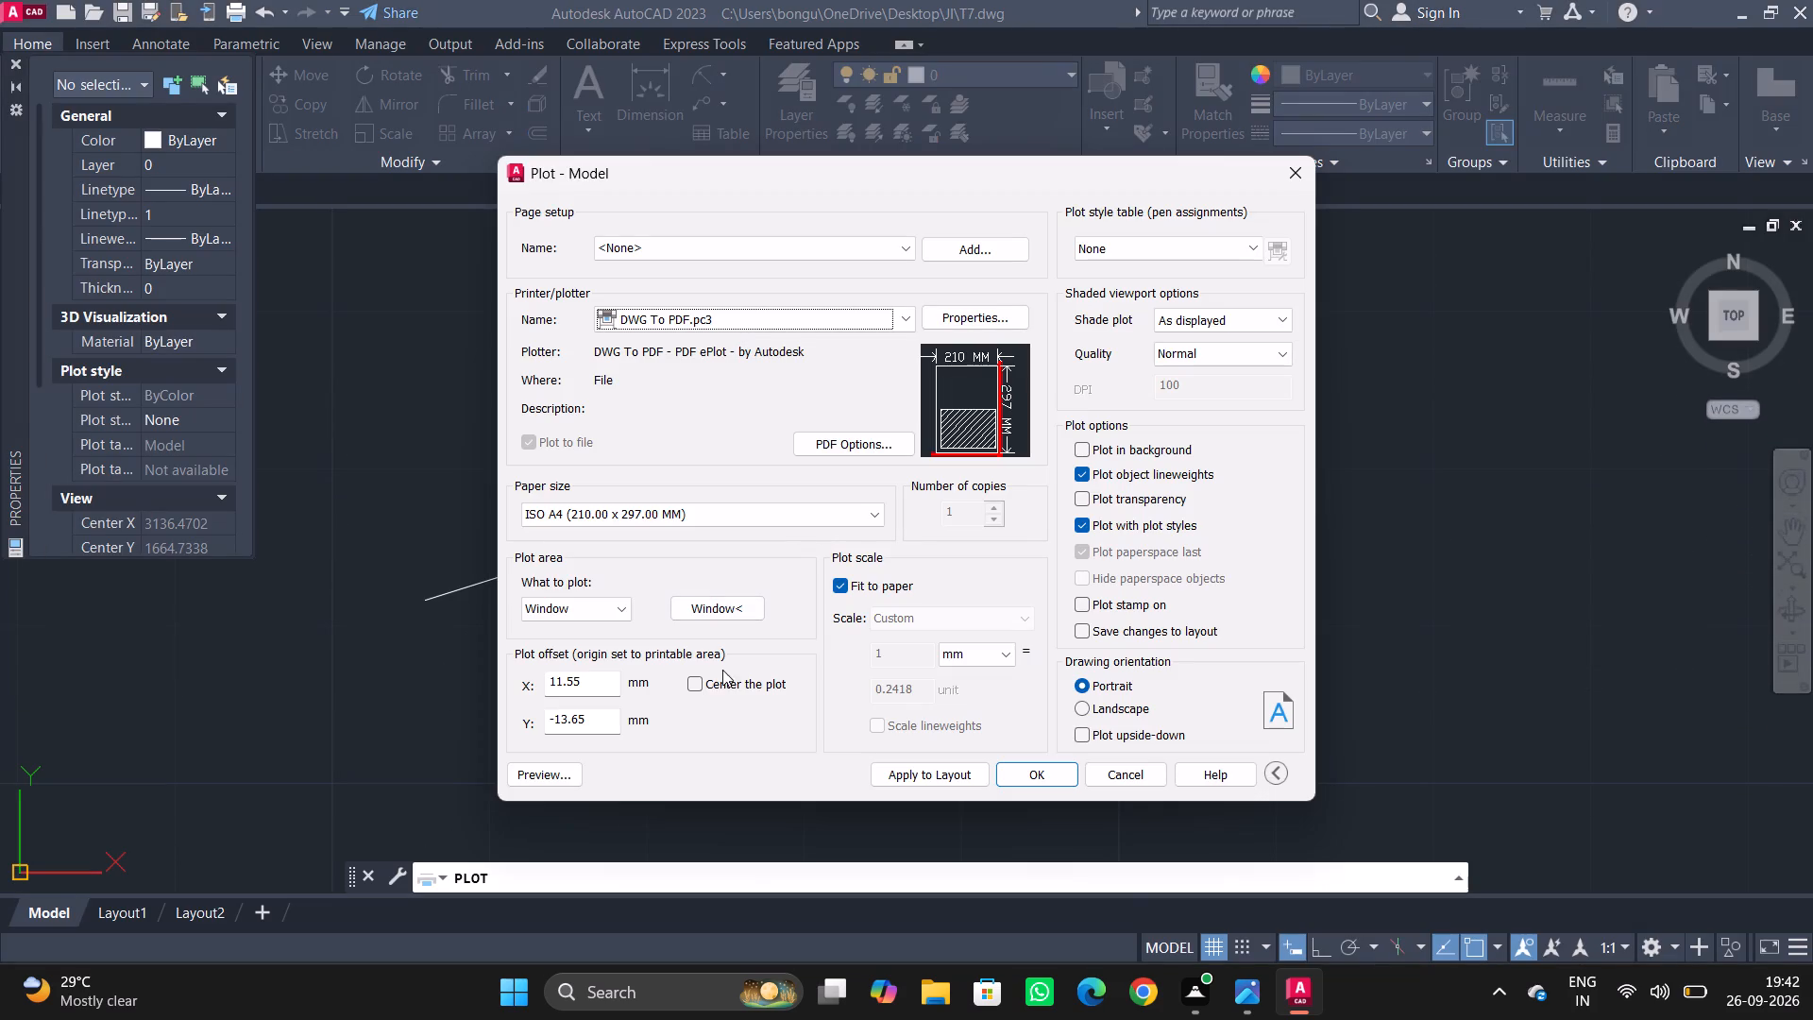
# Center the plot, set the paper size to ISO A4 (297.00 x 210.00 MM), and preview the sheet.
pyautogui.click(717, 681)
pyautogui.click(719, 523)
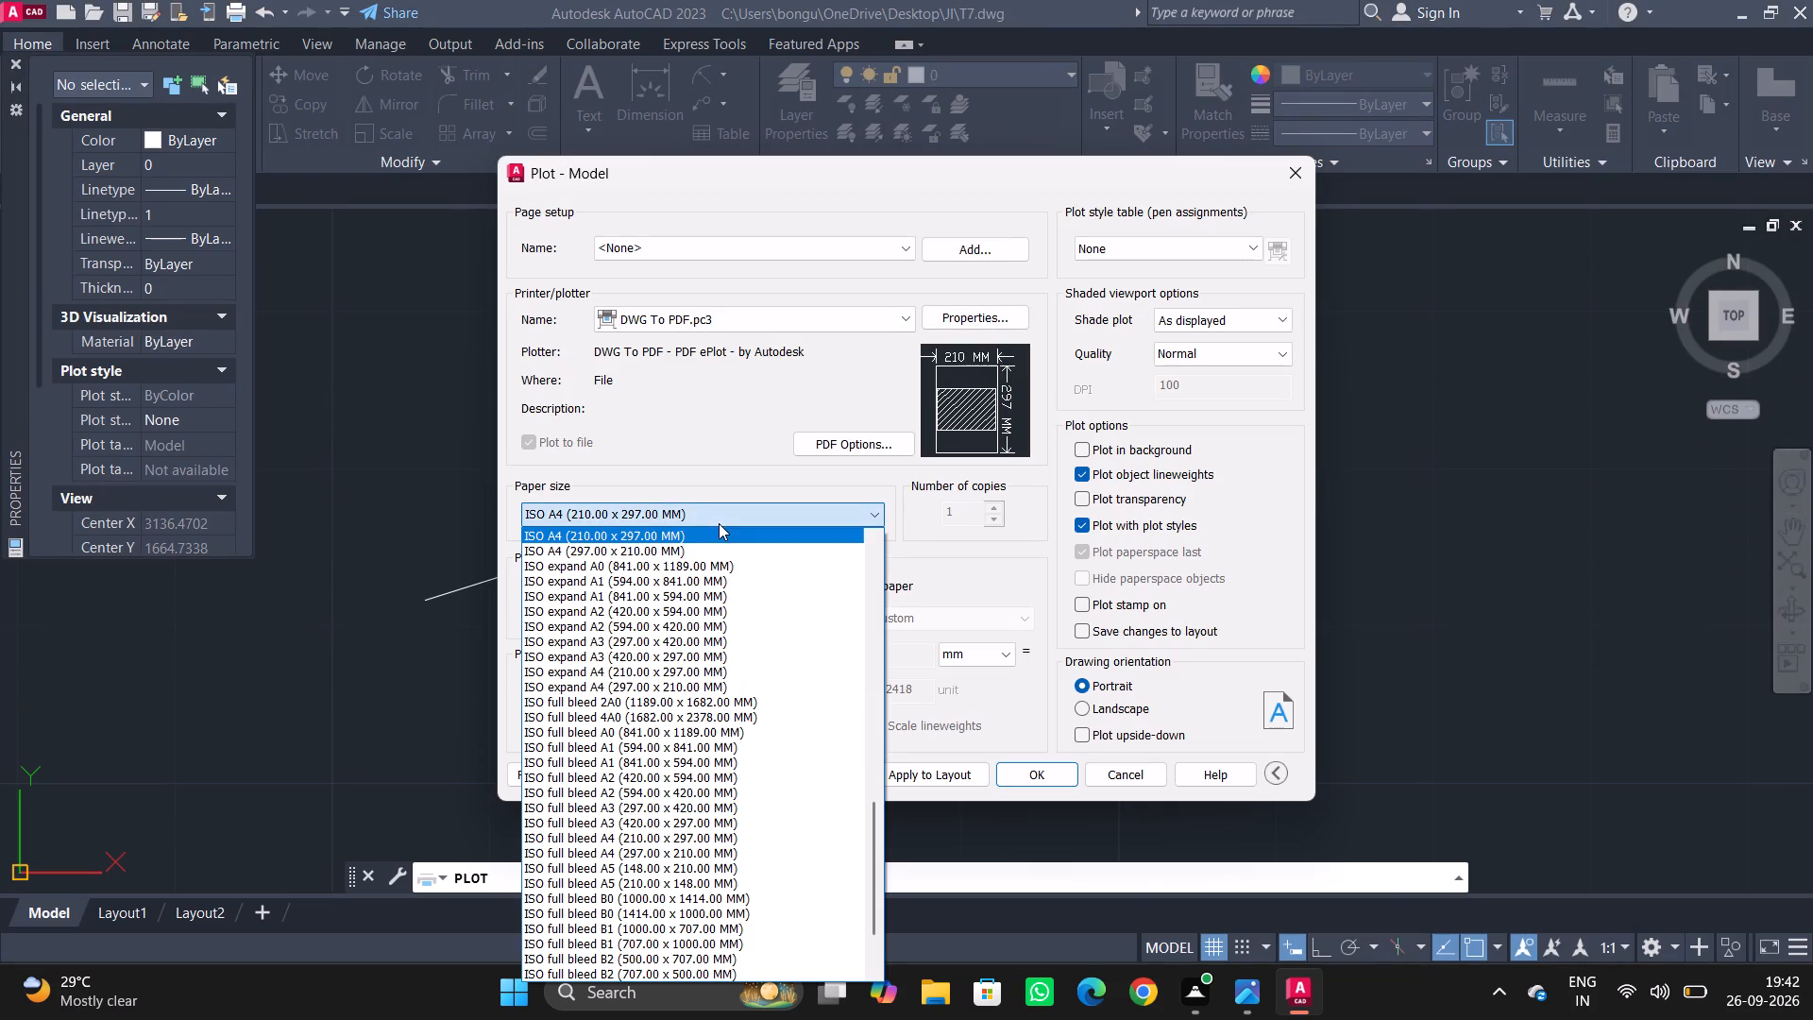
pyautogui.click(652, 556)
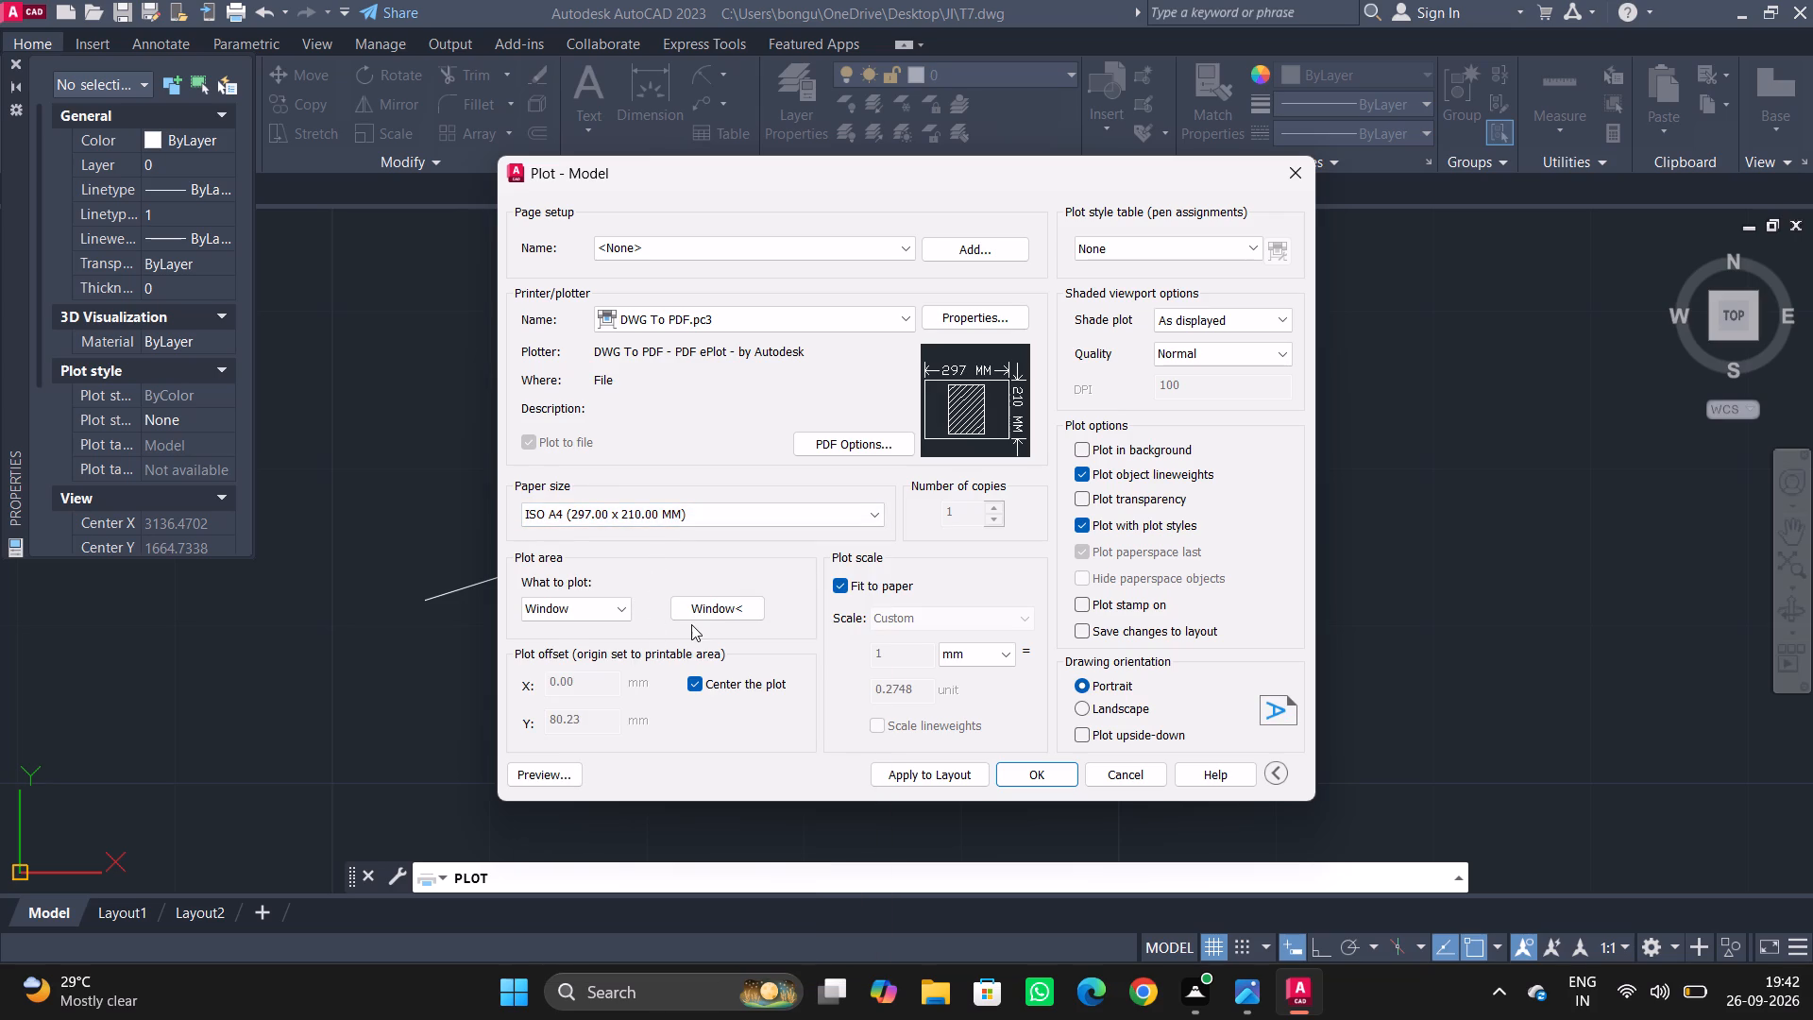
pyautogui.click(569, 779)
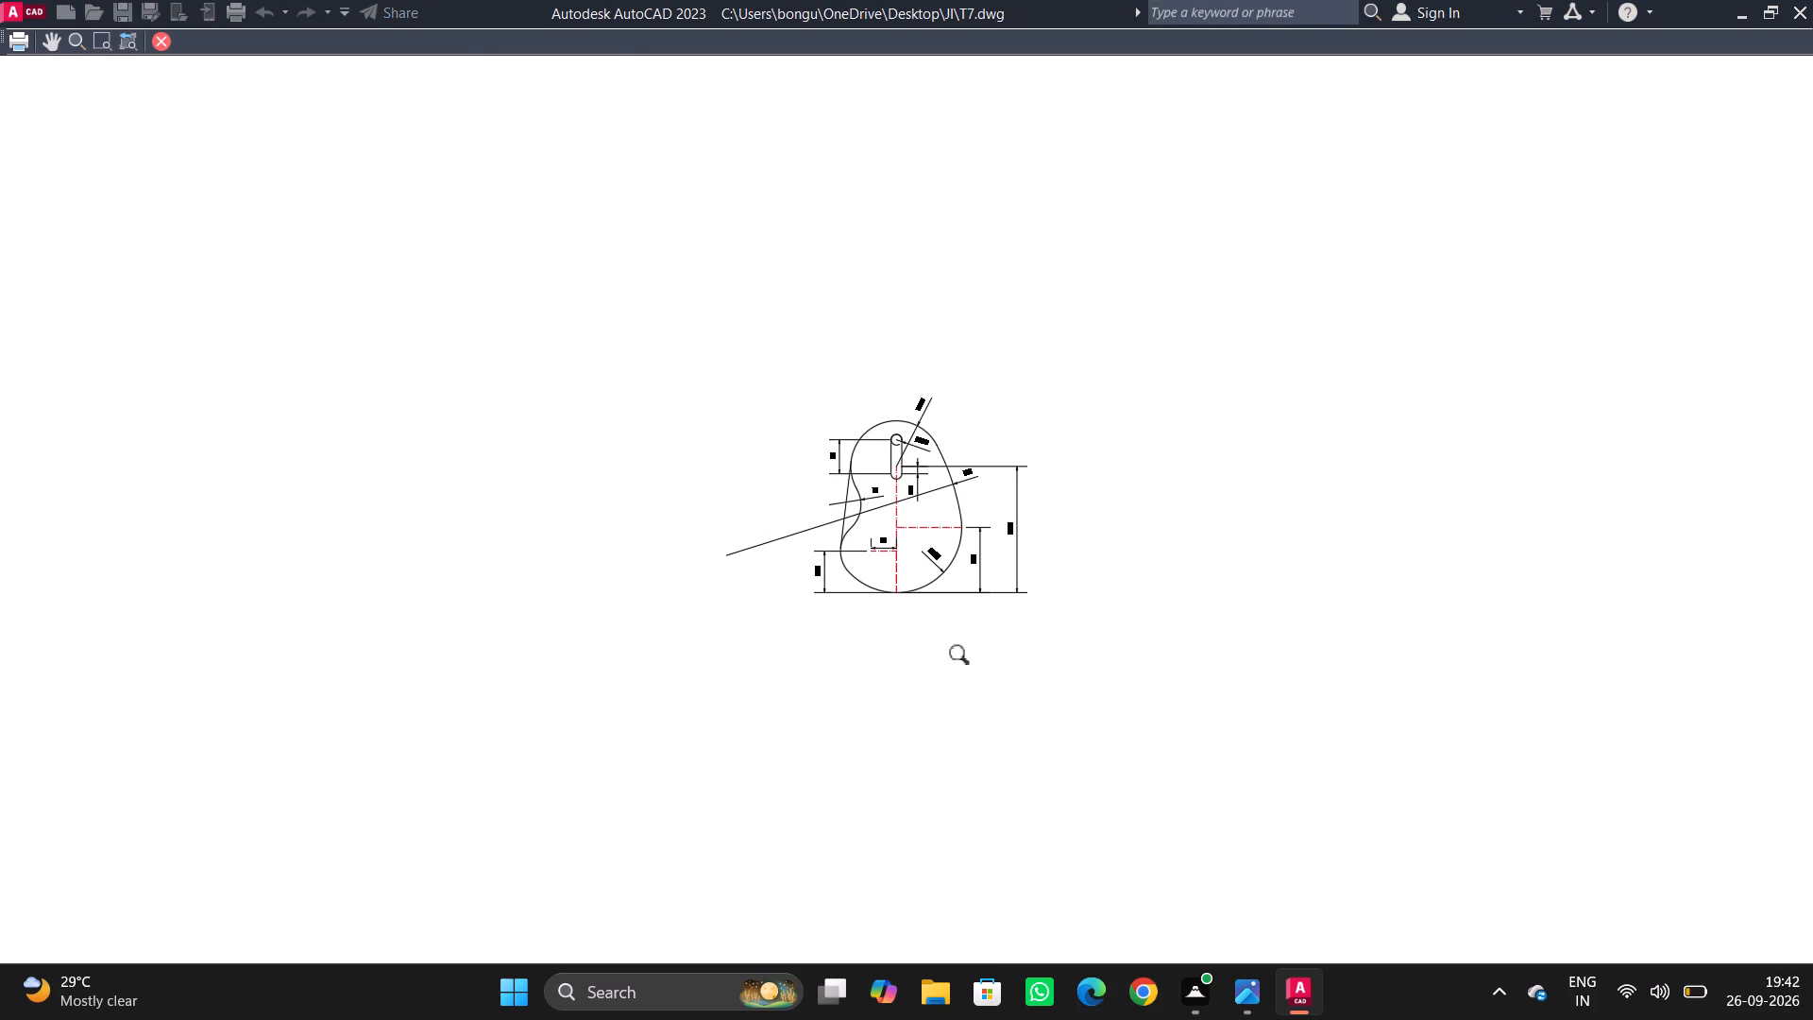
pyautogui.scroll(3, 1022, 637)
pyautogui.moveTo(884, 485); pyautogui.dragTo(1025, 699, button='middle')
pyautogui.scroll(-4, 1020, 698)
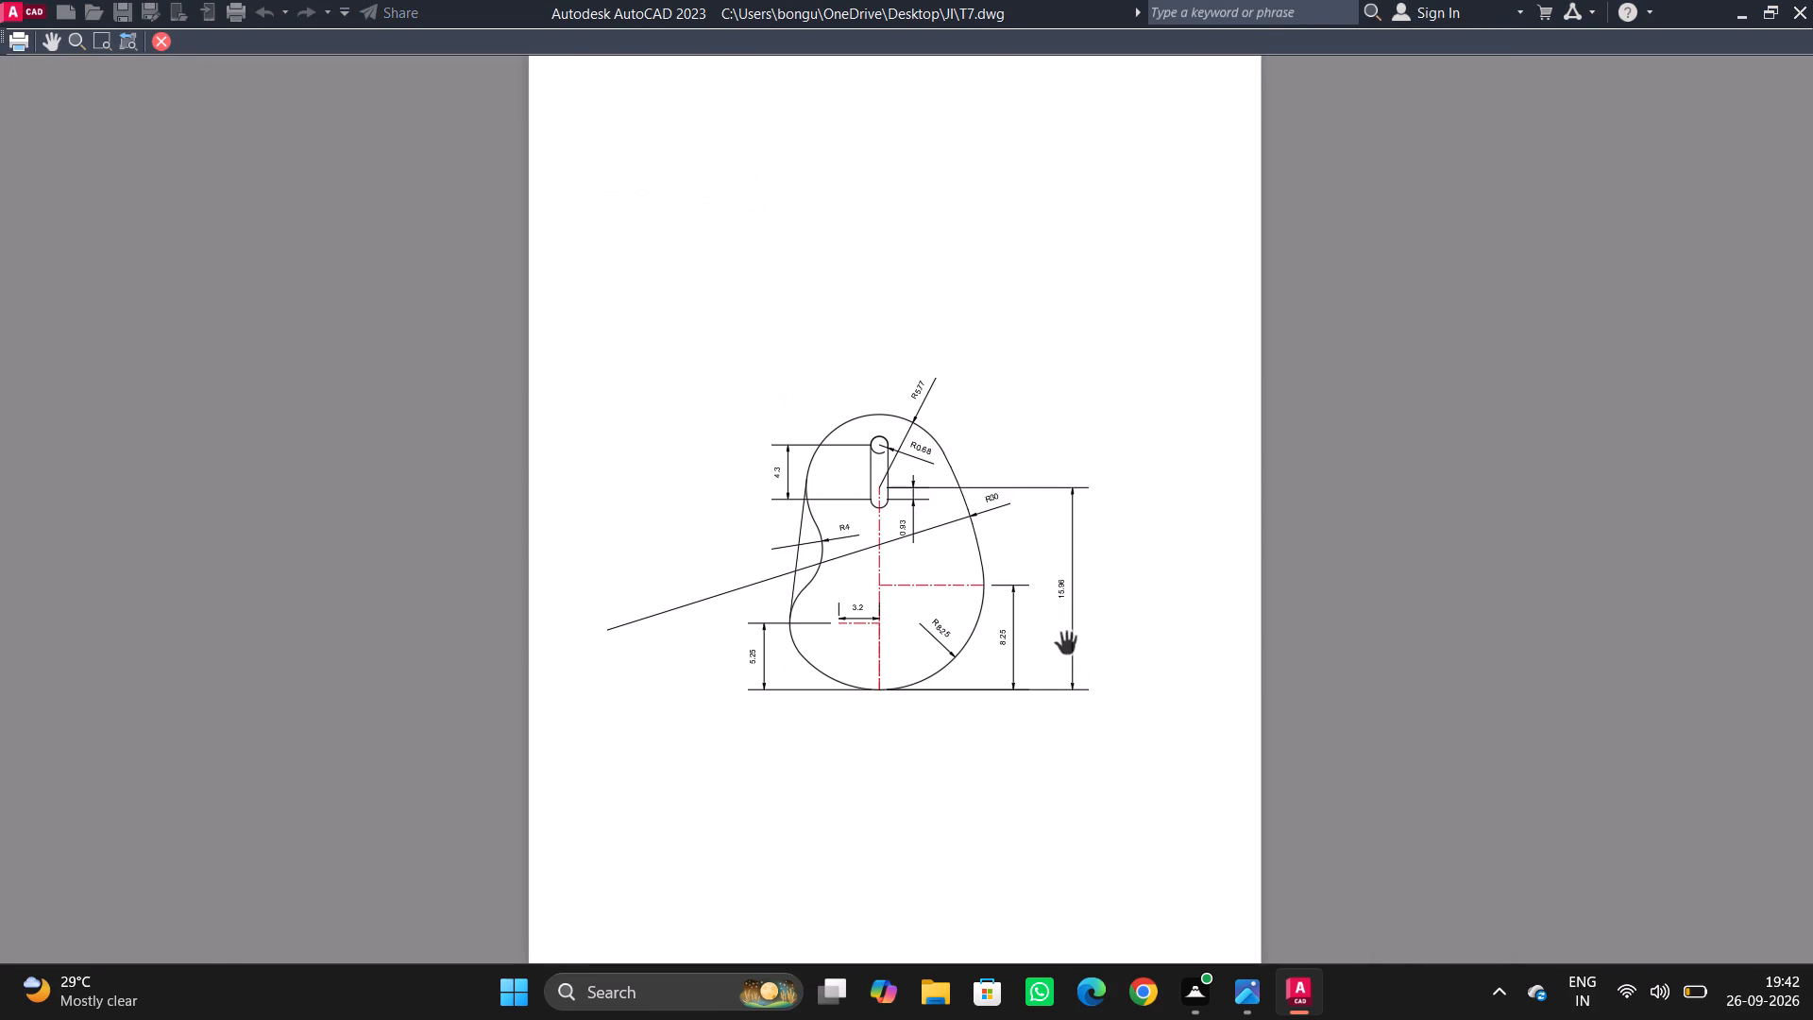
pyautogui.scroll(2, 1066, 644)
pyautogui.press('Escape')
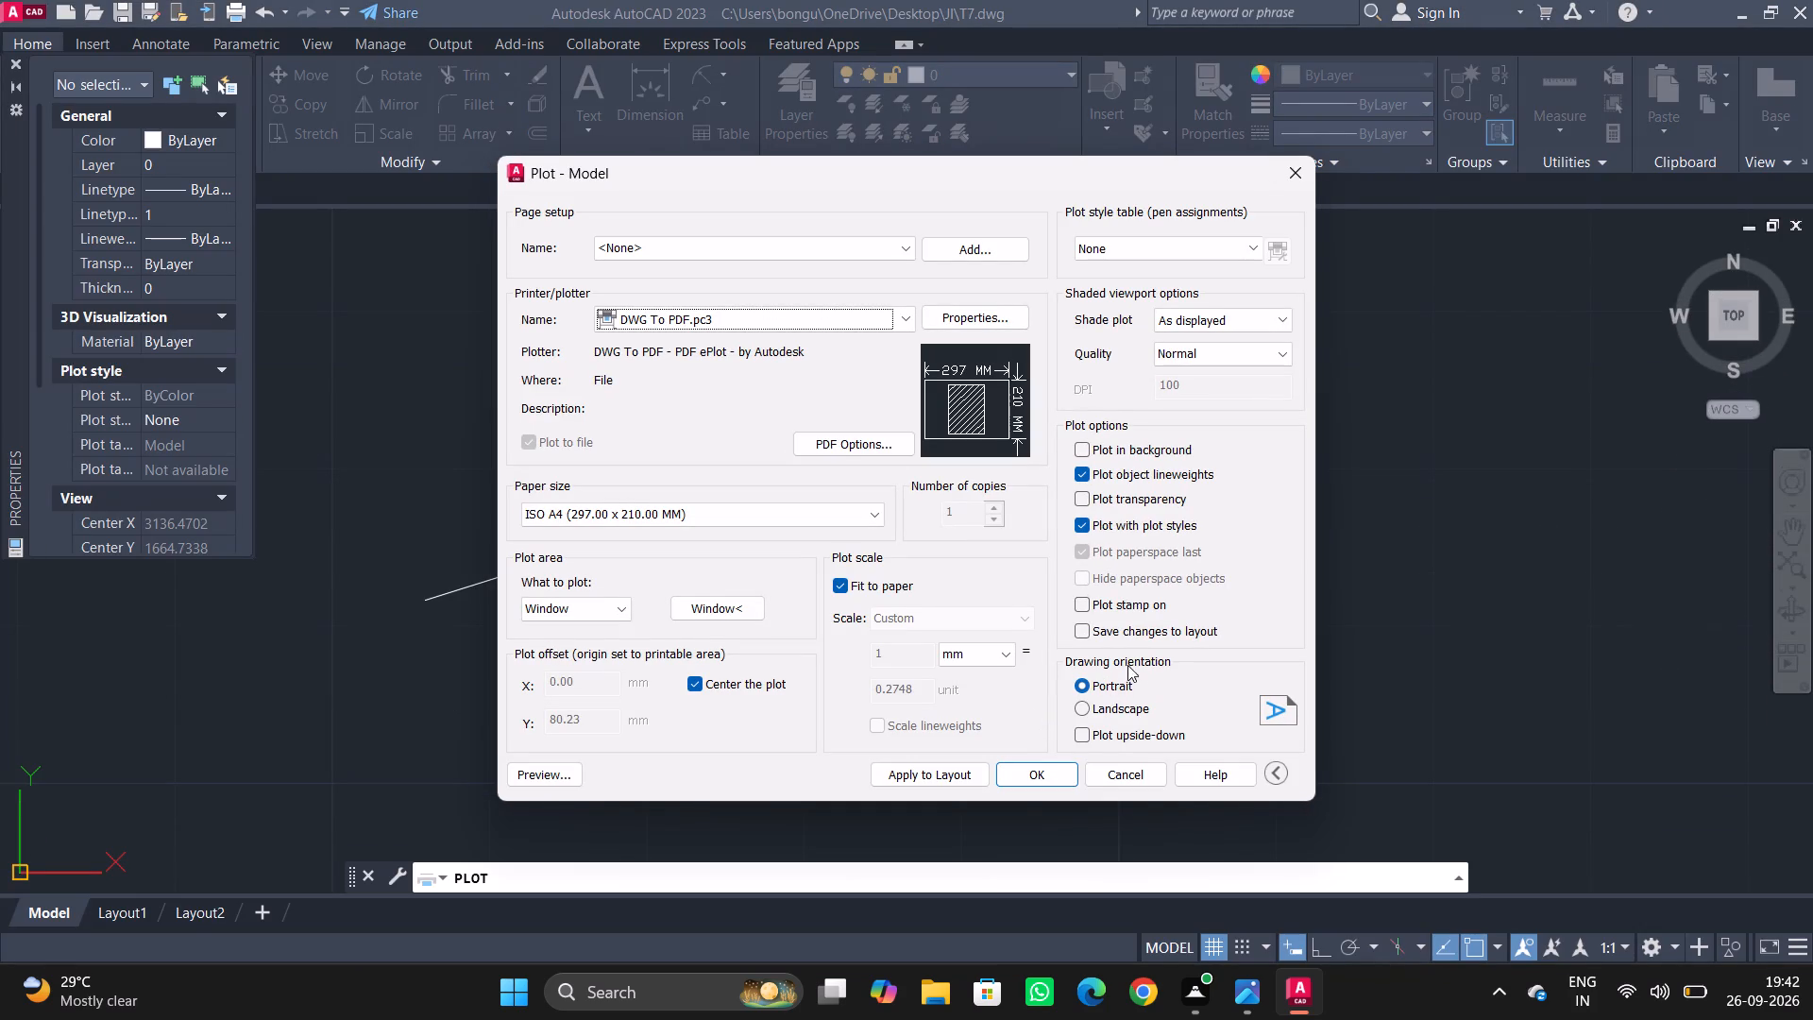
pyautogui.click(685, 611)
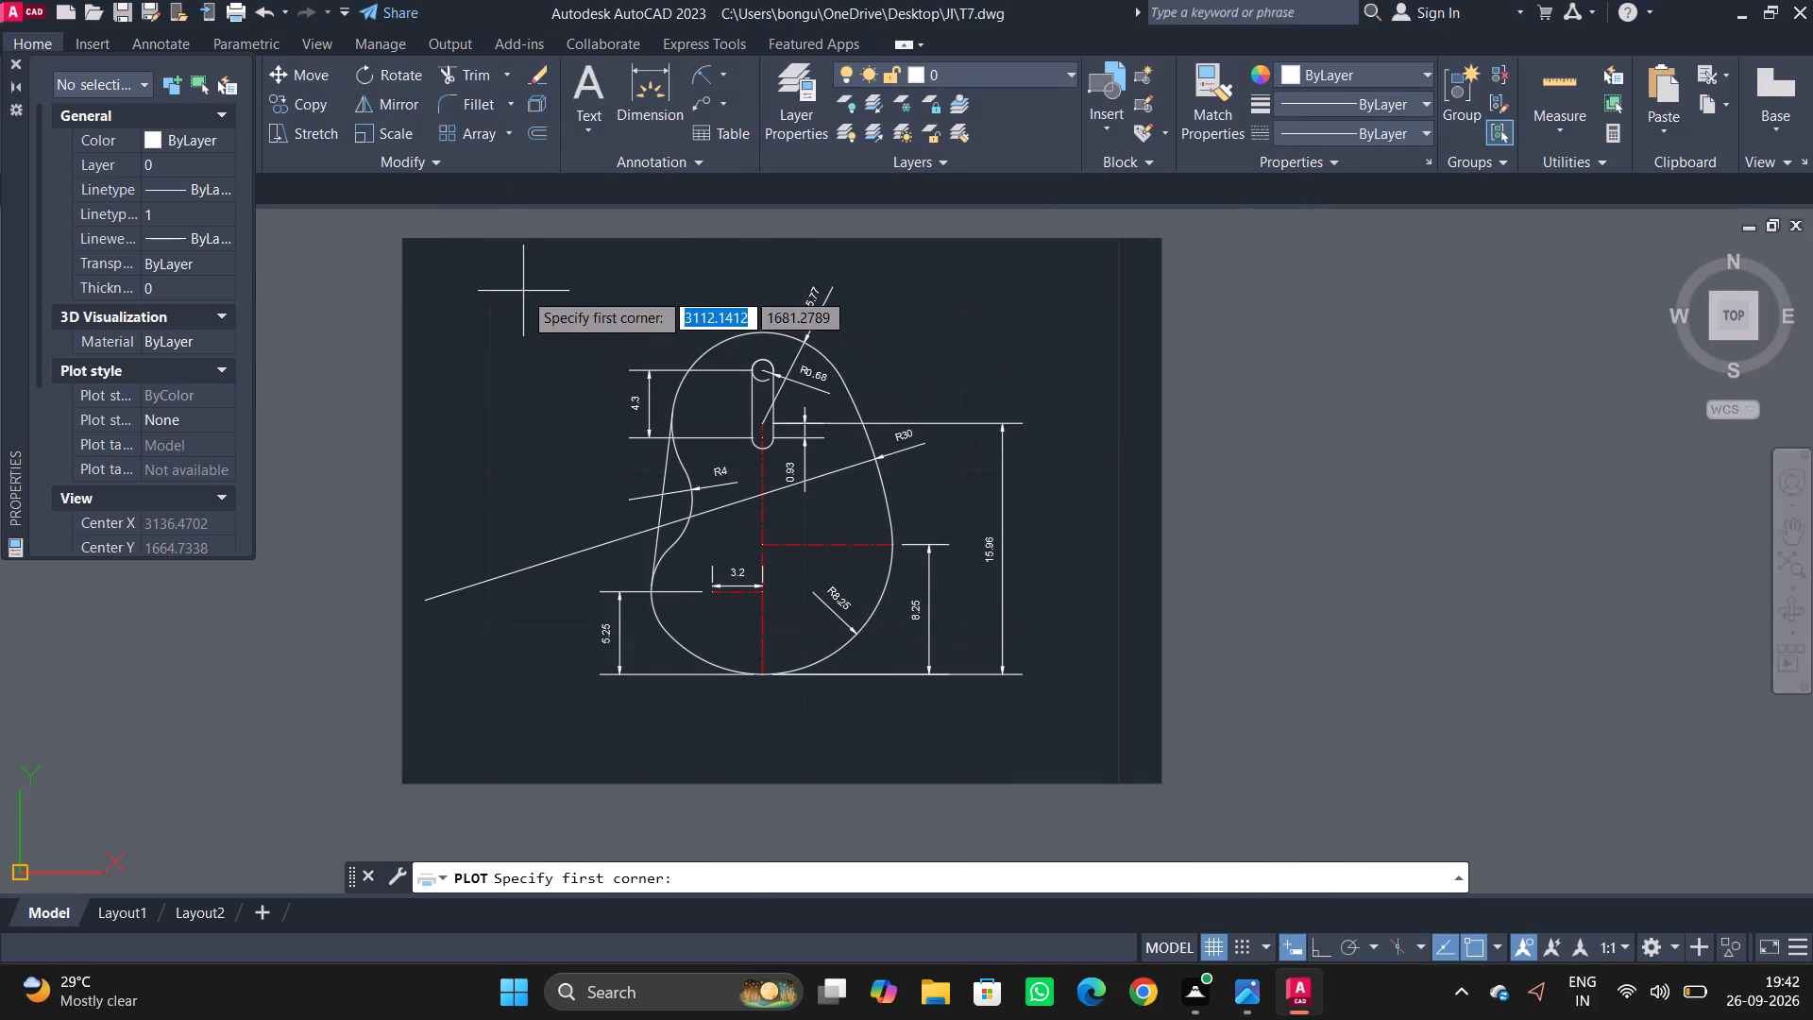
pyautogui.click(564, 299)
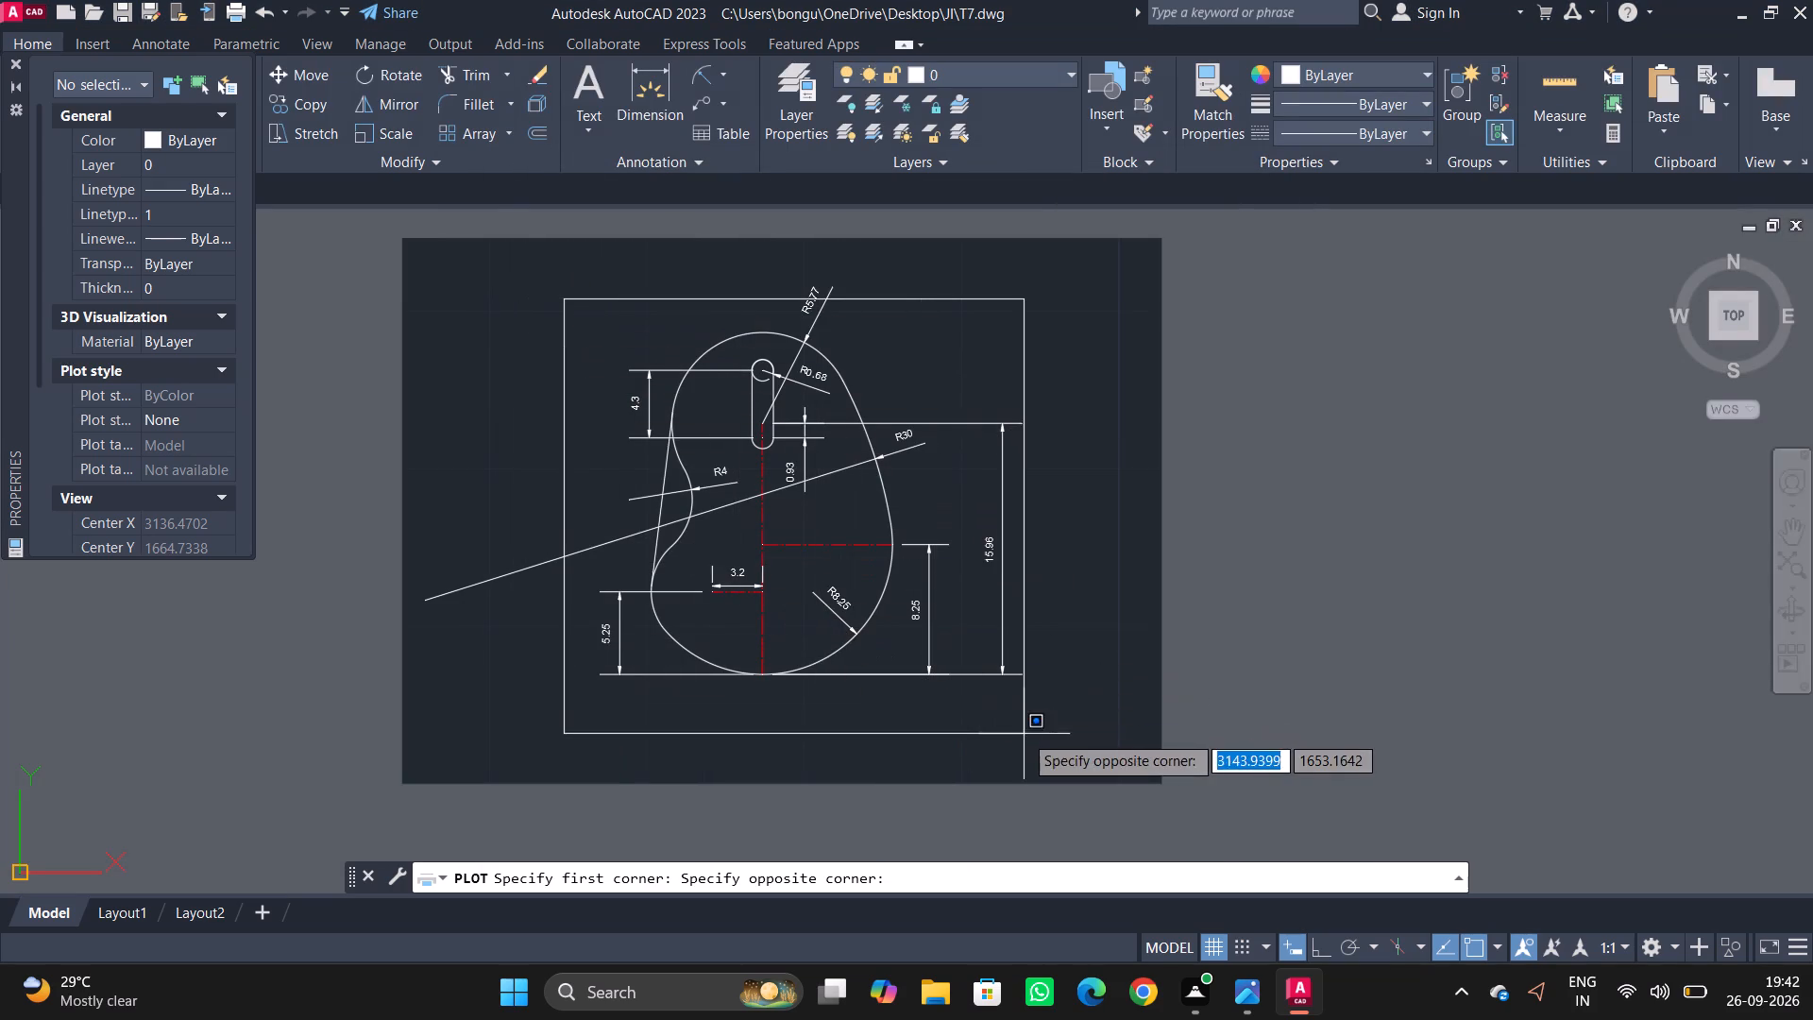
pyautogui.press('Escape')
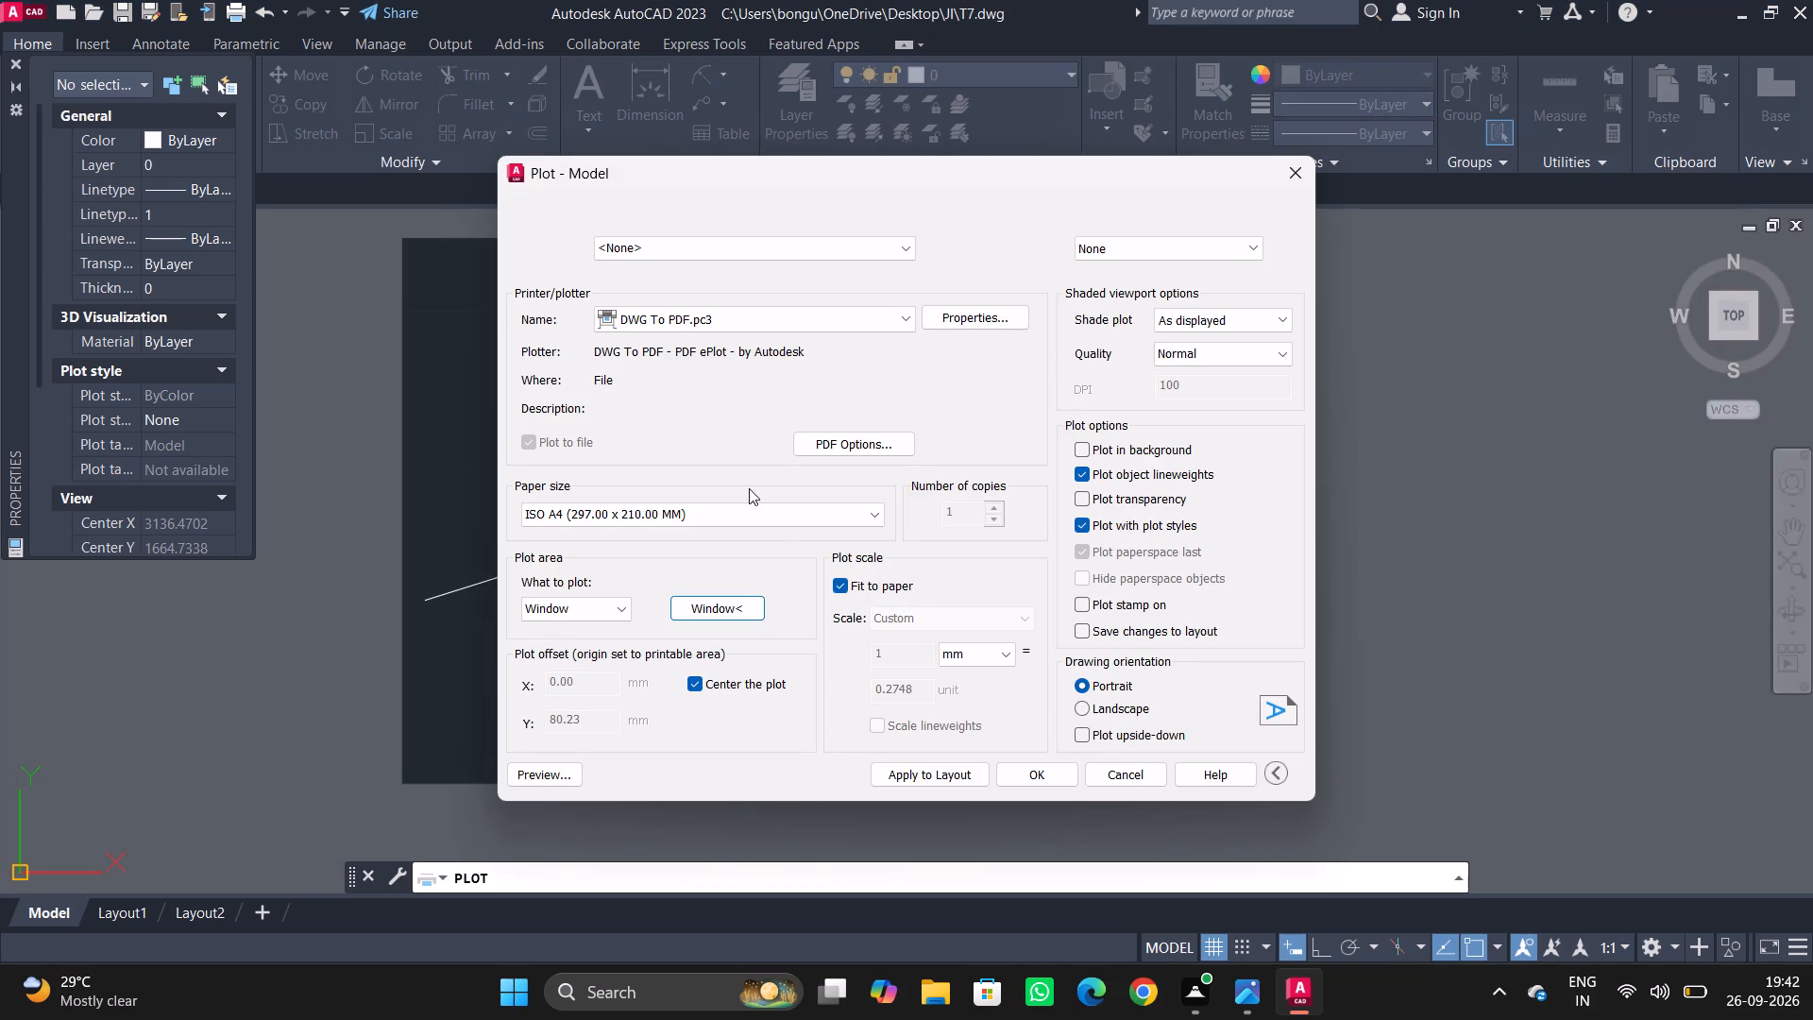
# Redefine the plot window more tightly around the outline and its dimensions, cropping the long R30 leader, and preview the plot.
pyautogui.click(736, 609)
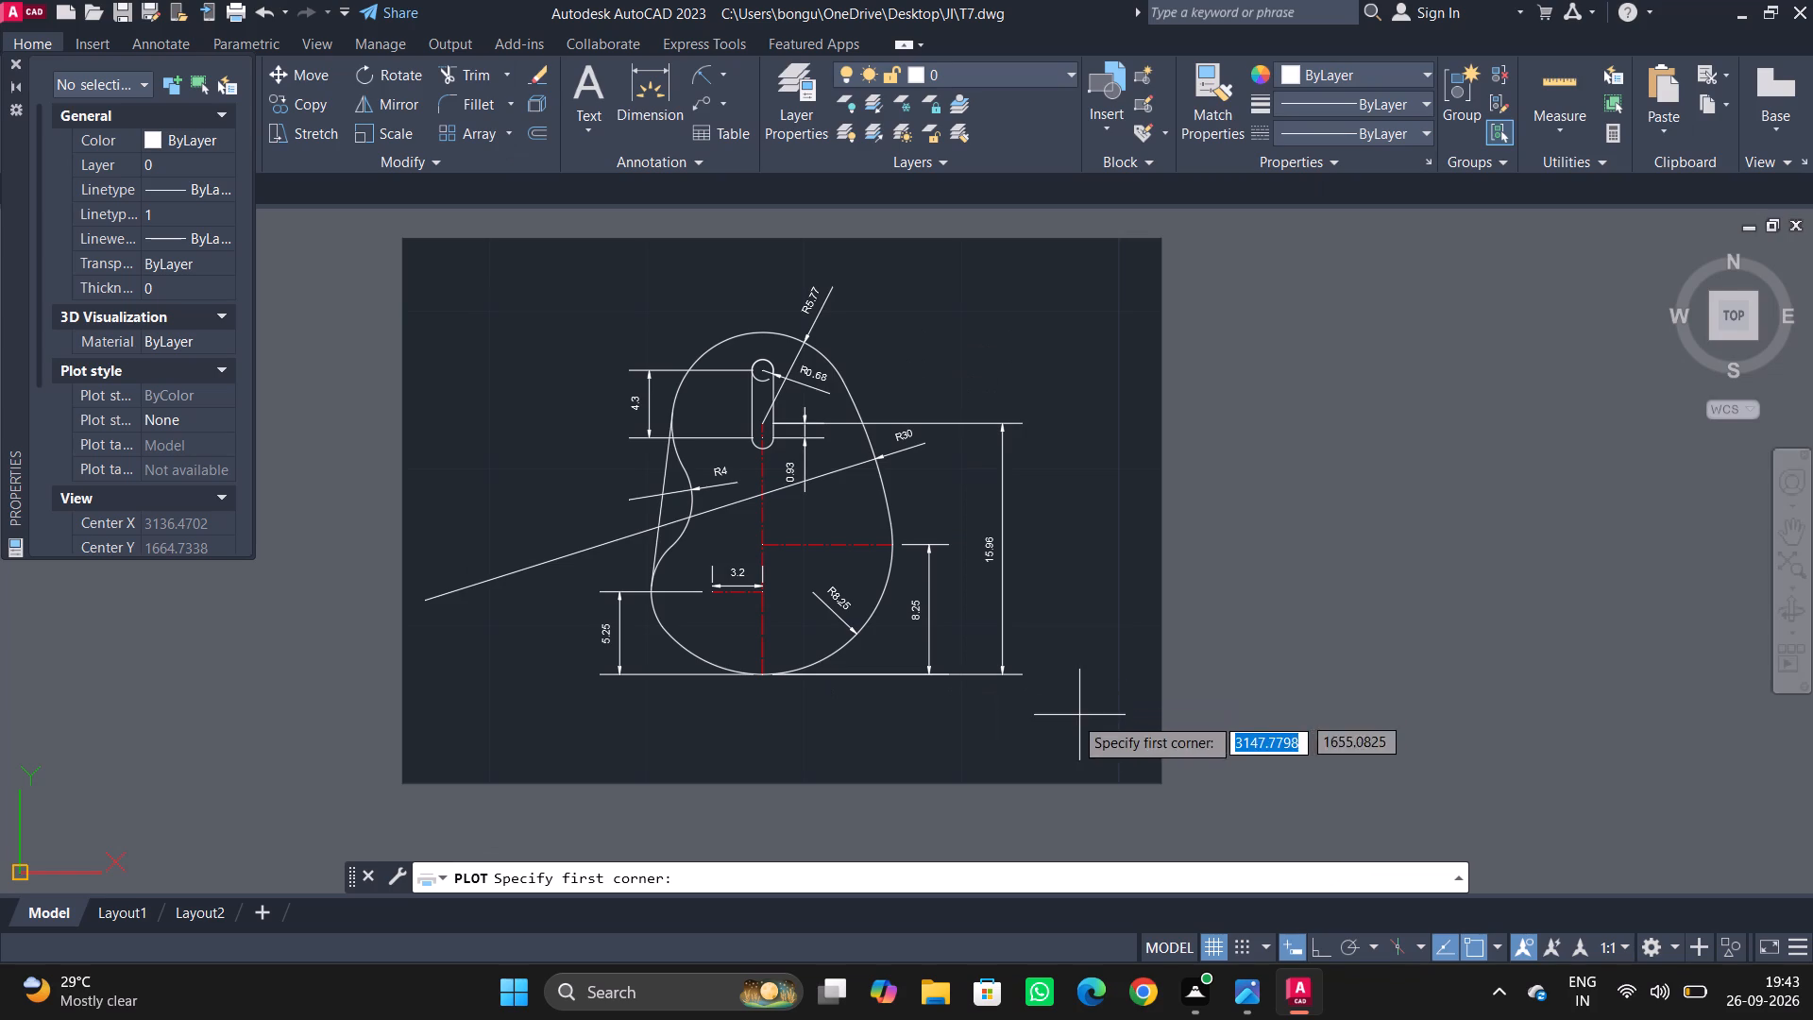
pyautogui.click(1070, 717)
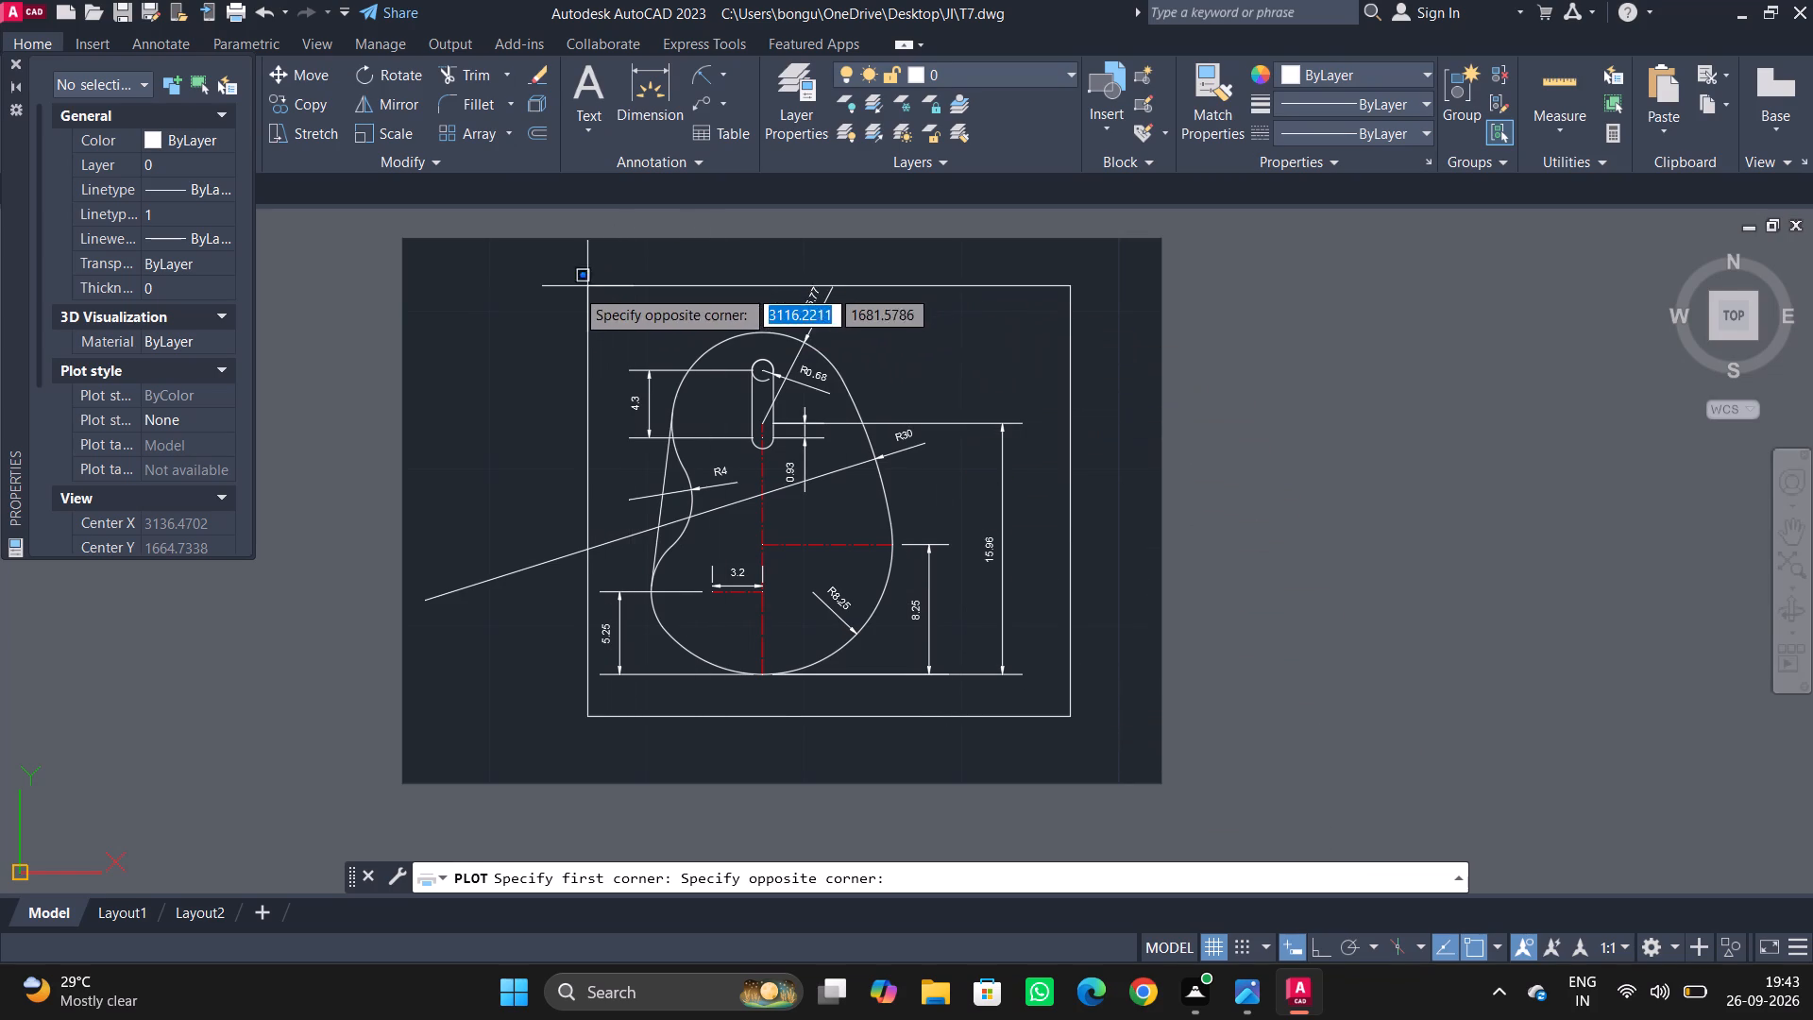
pyautogui.click(550, 263)
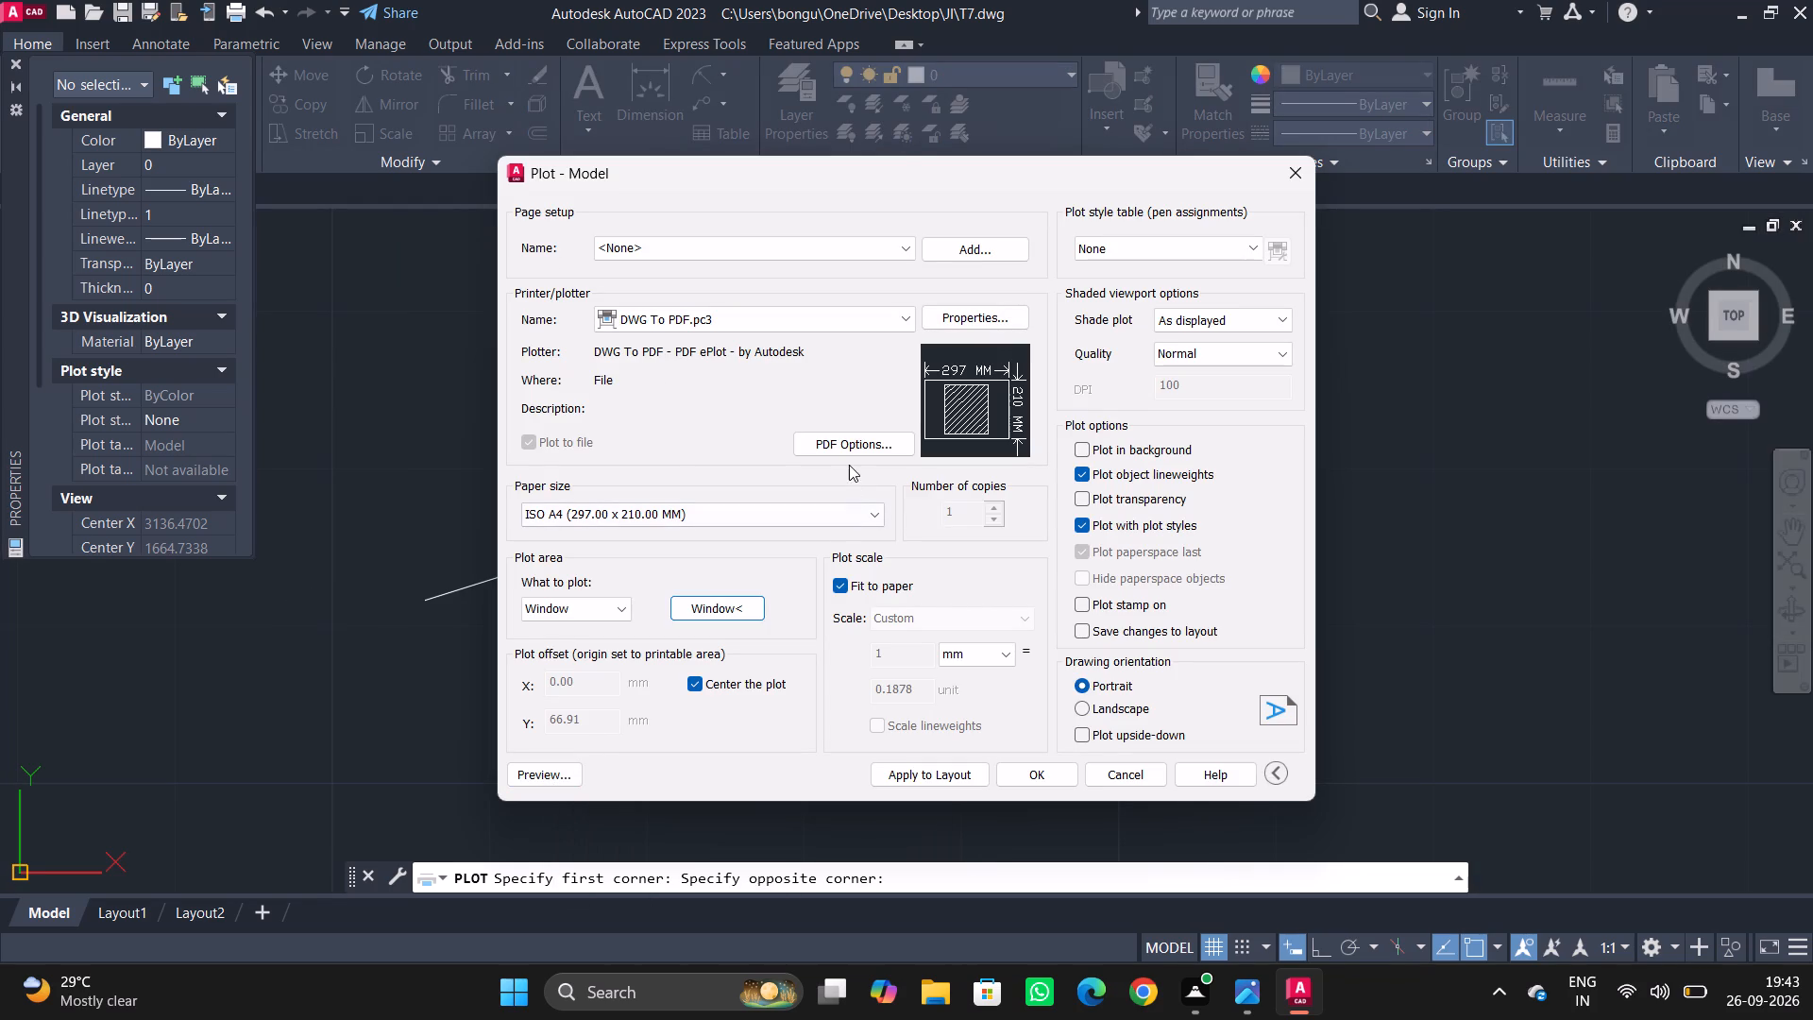
pyautogui.click(526, 784)
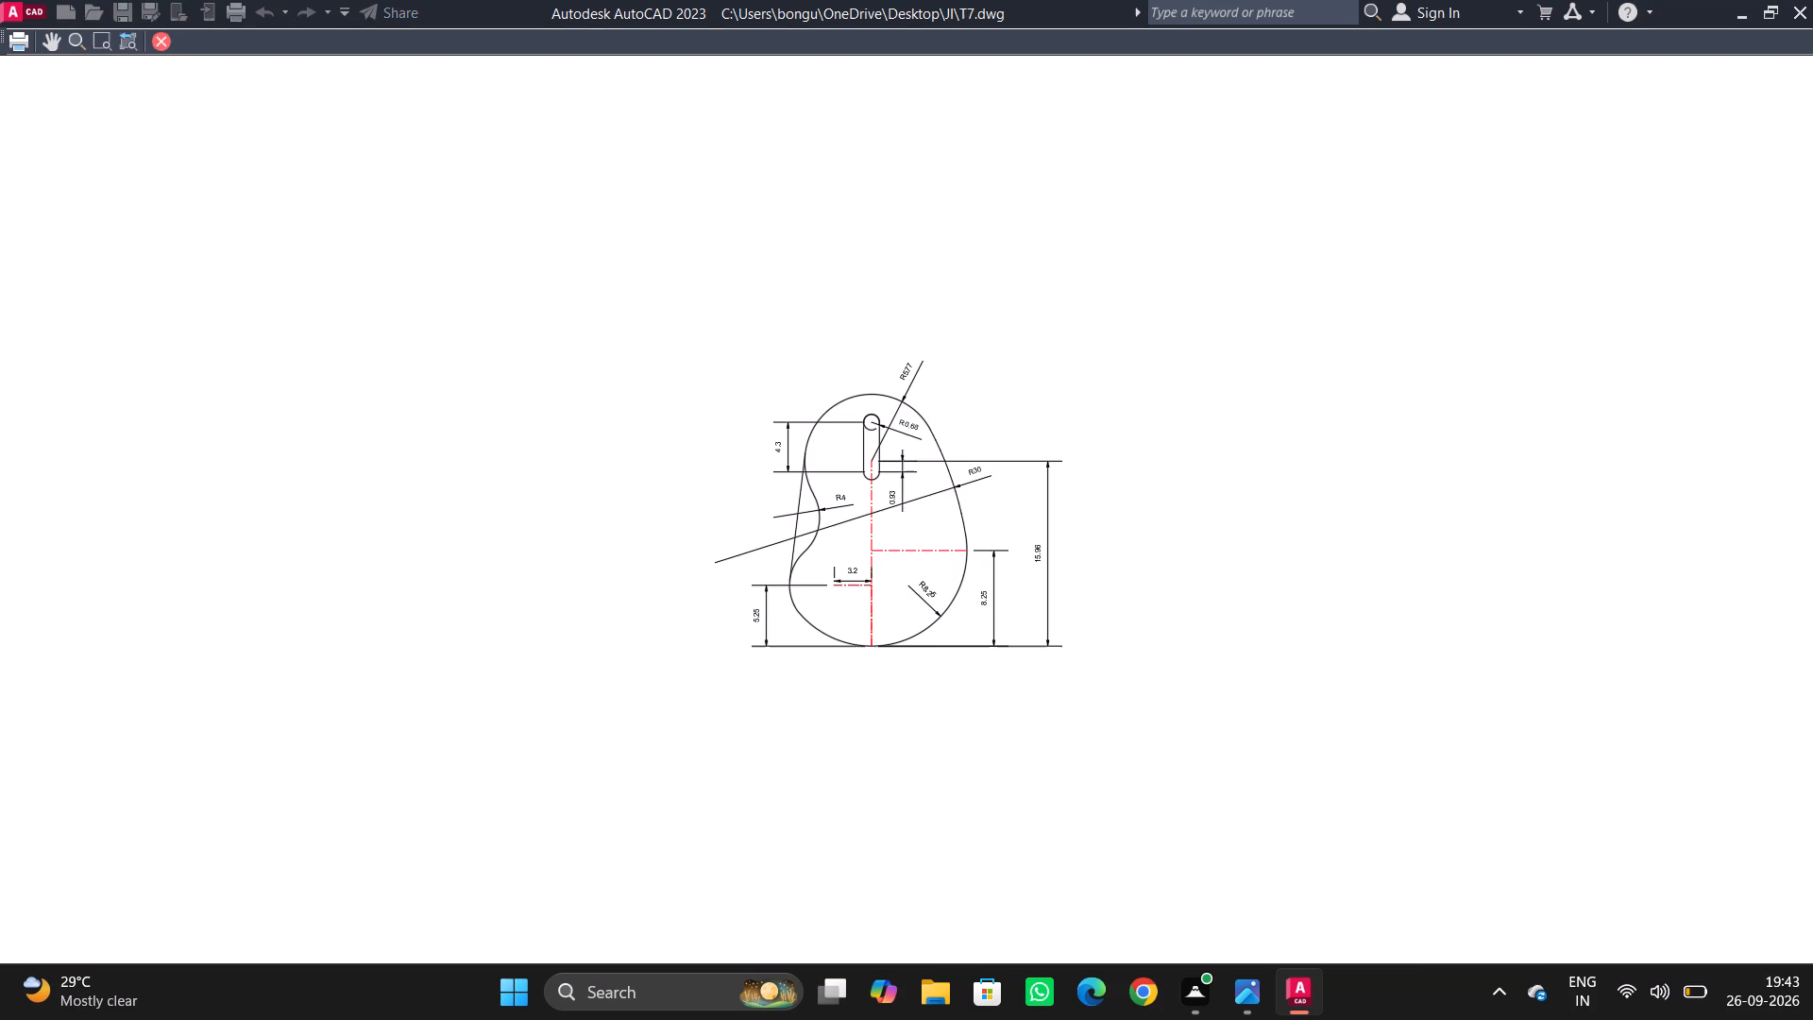
pyautogui.scroll(1, 848, 692)
pyautogui.press('Escape')
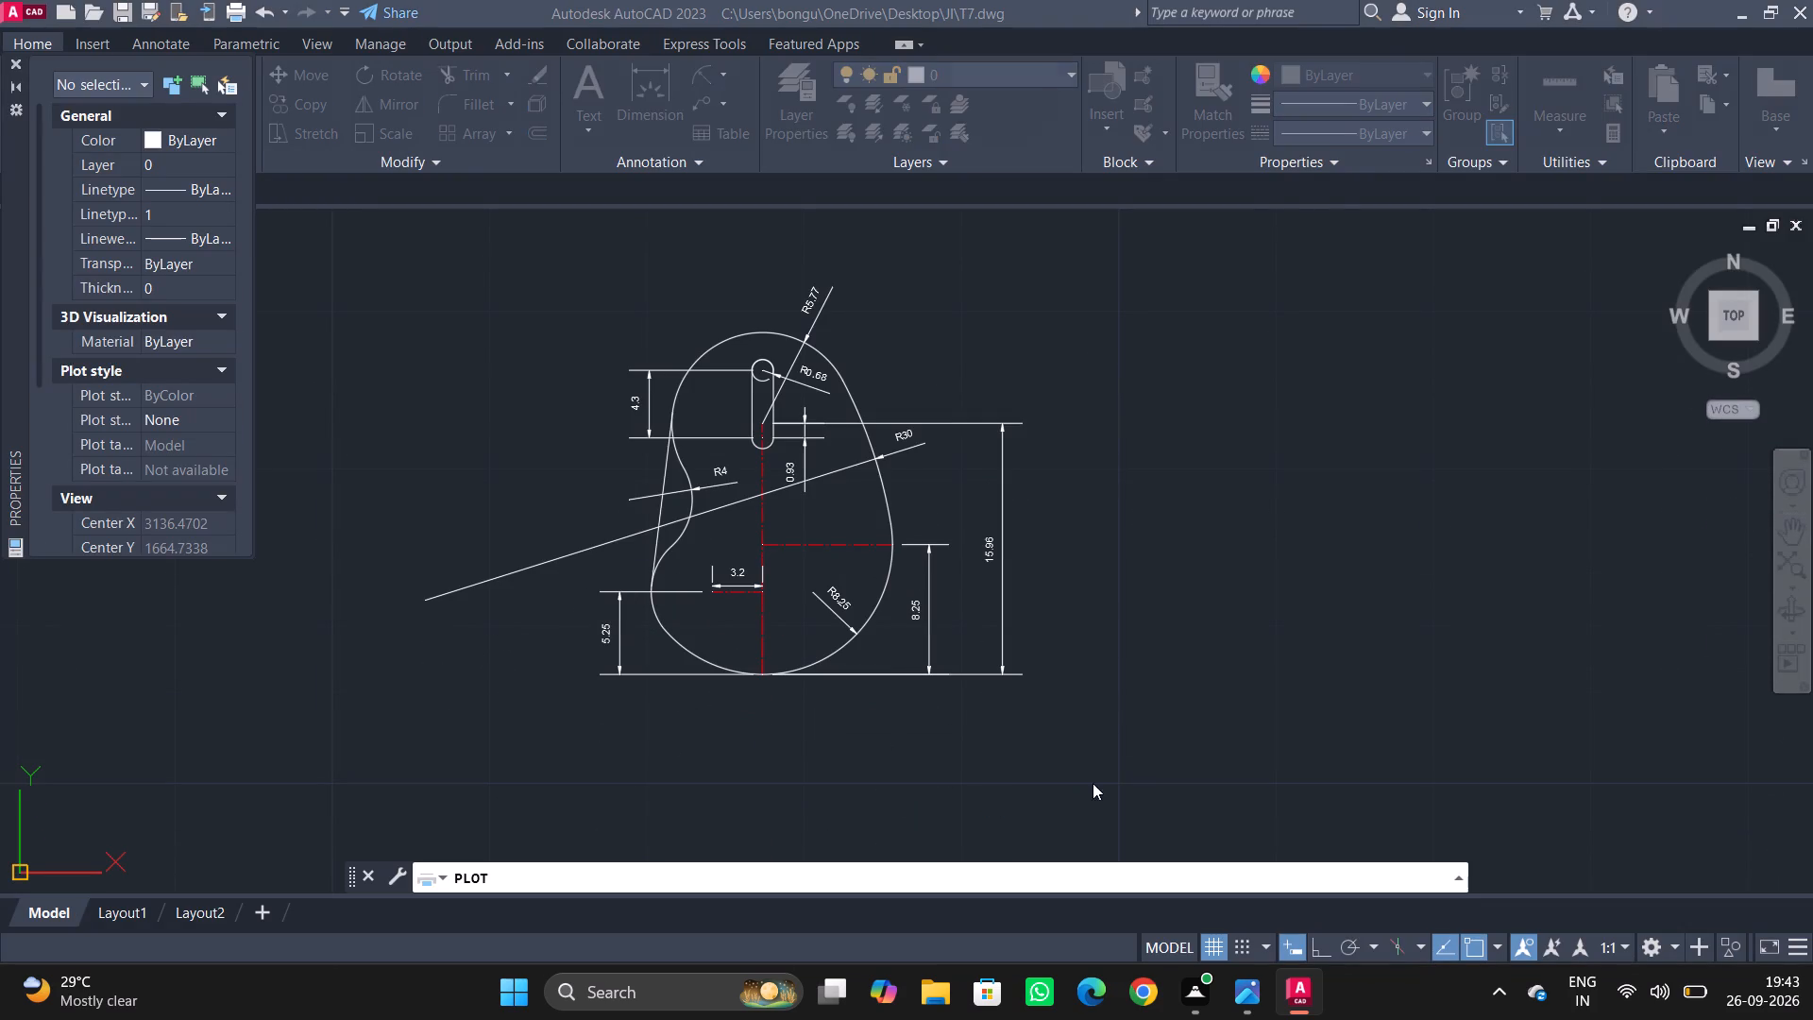
# Plot the sheet to PDF as T7-Model.pdf in the JI folder on the Desktop, and return to AutoCAD.
pyautogui.click(1002, 779)
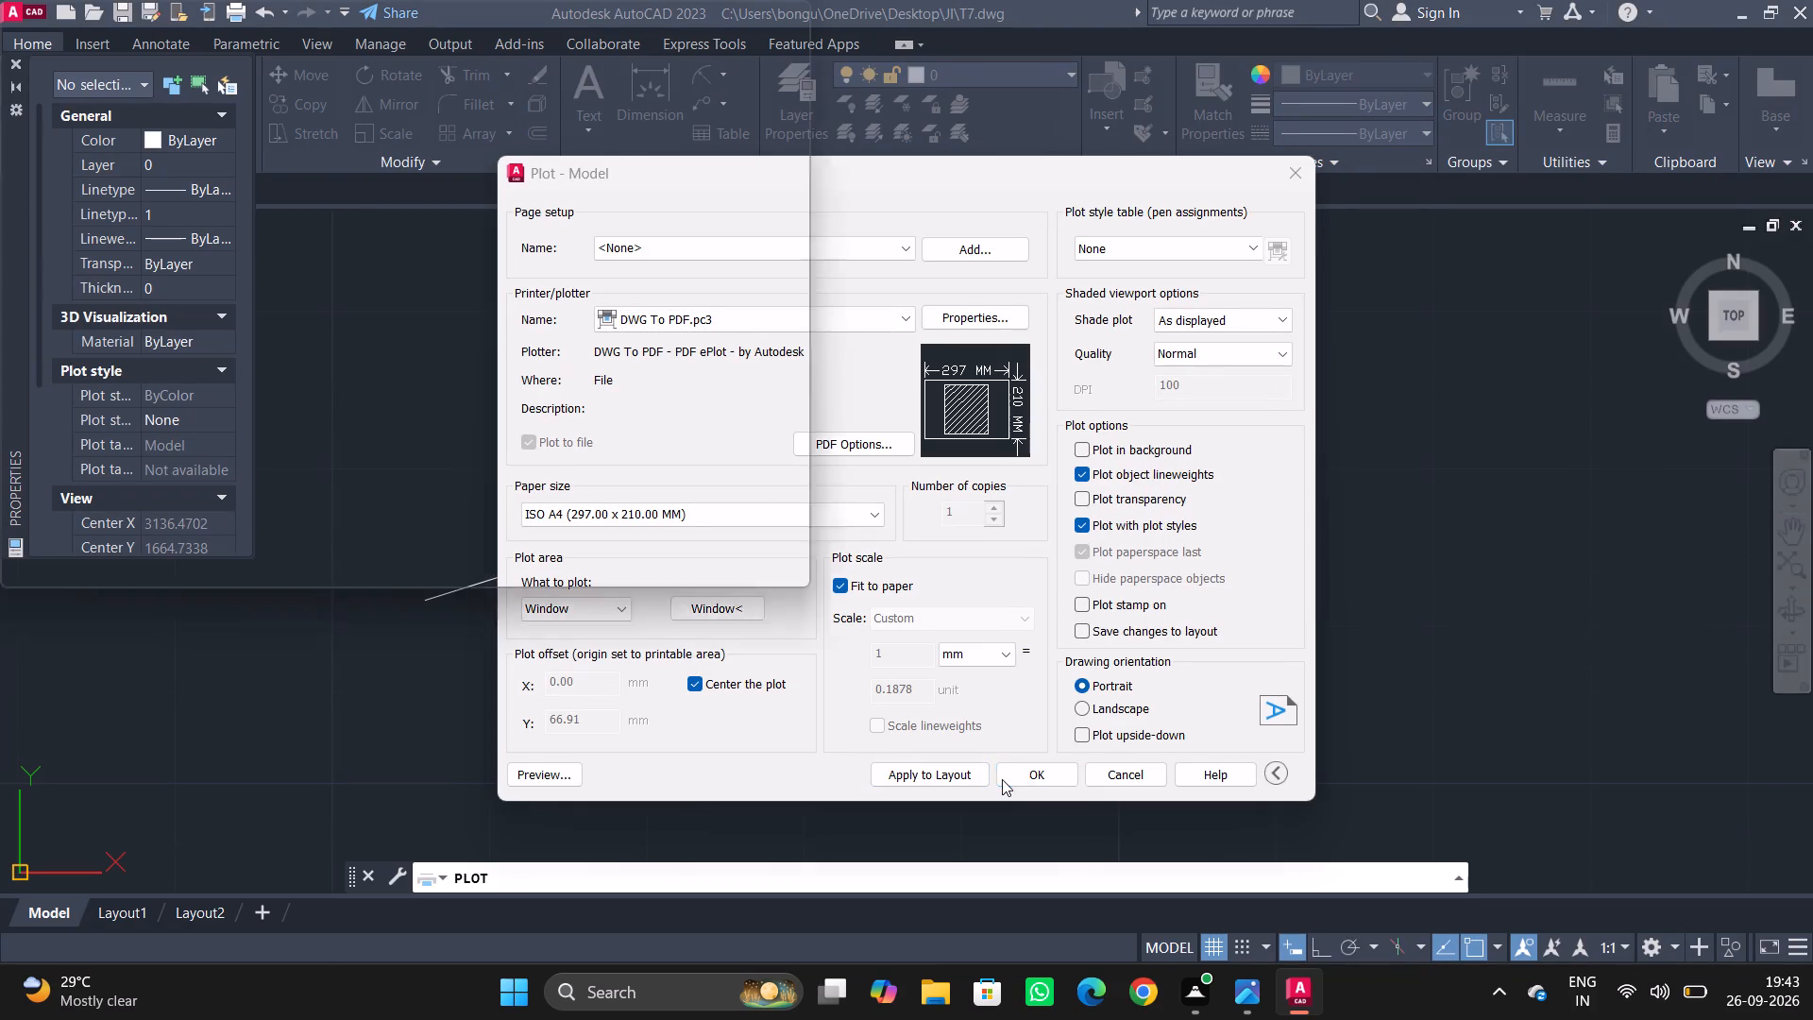
pyautogui.click(566, 432)
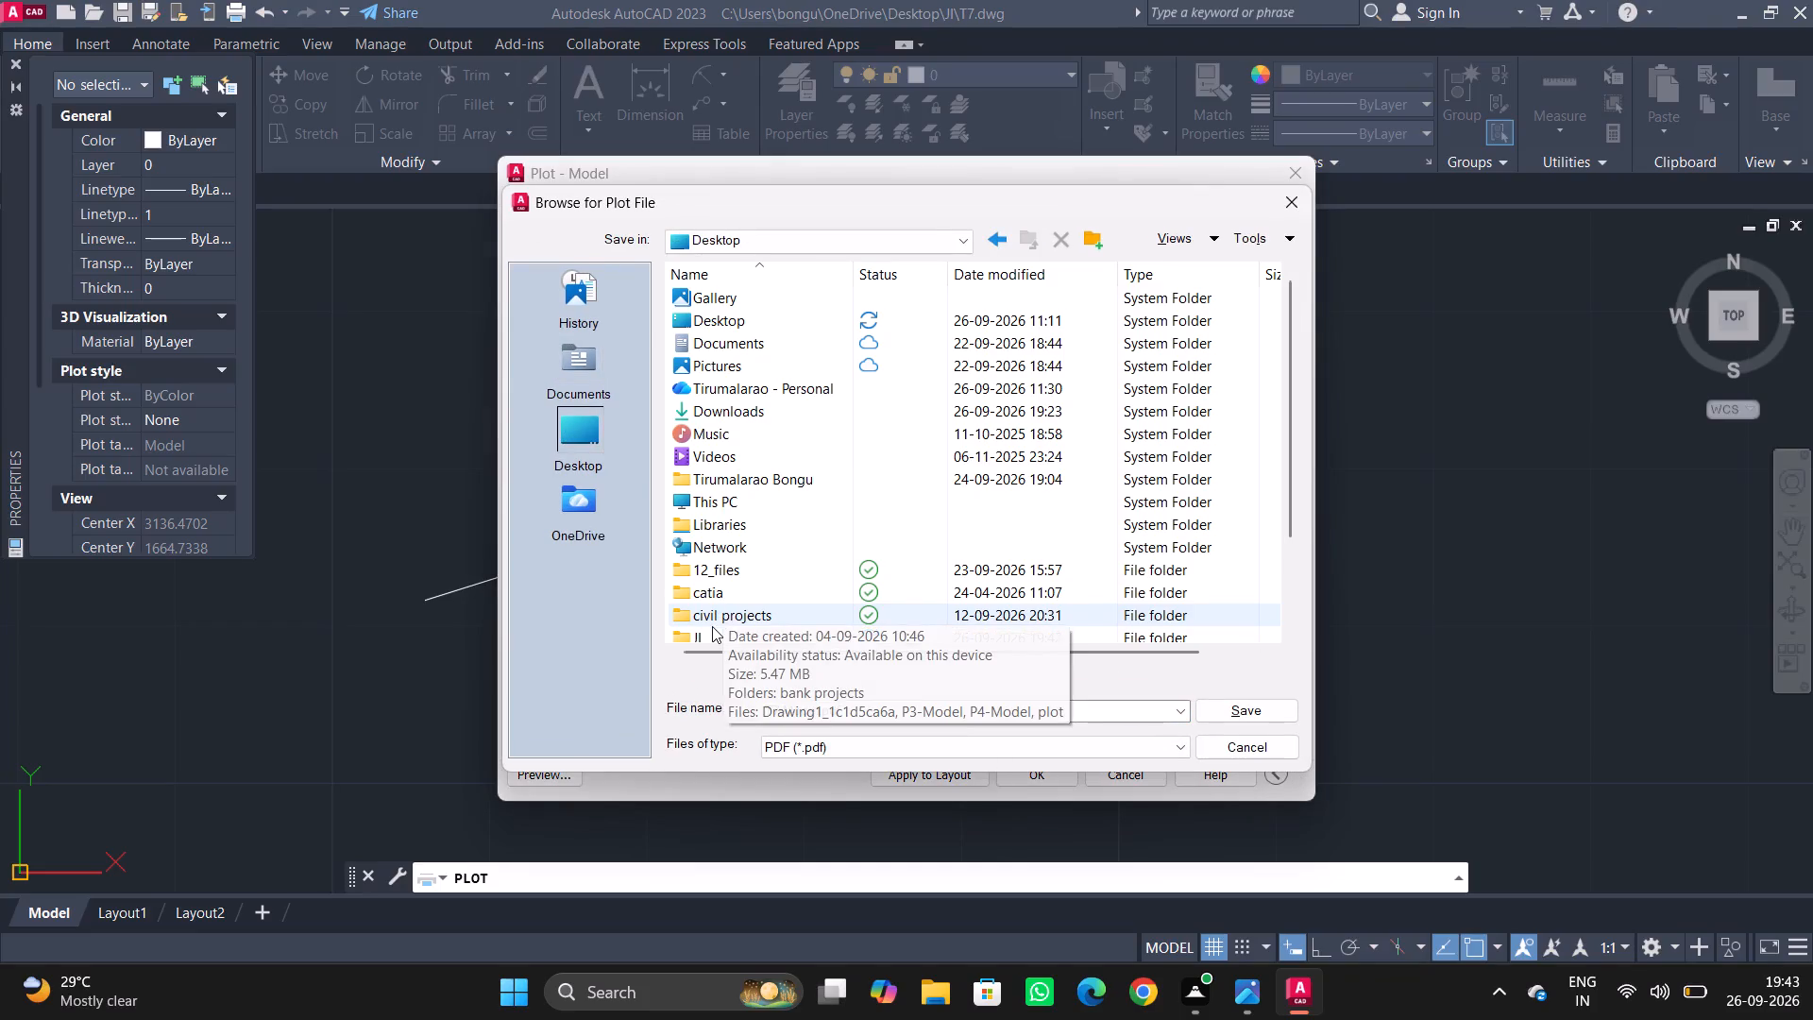
pyautogui.doubleClick(712, 626)
pyautogui.click(885, 715)
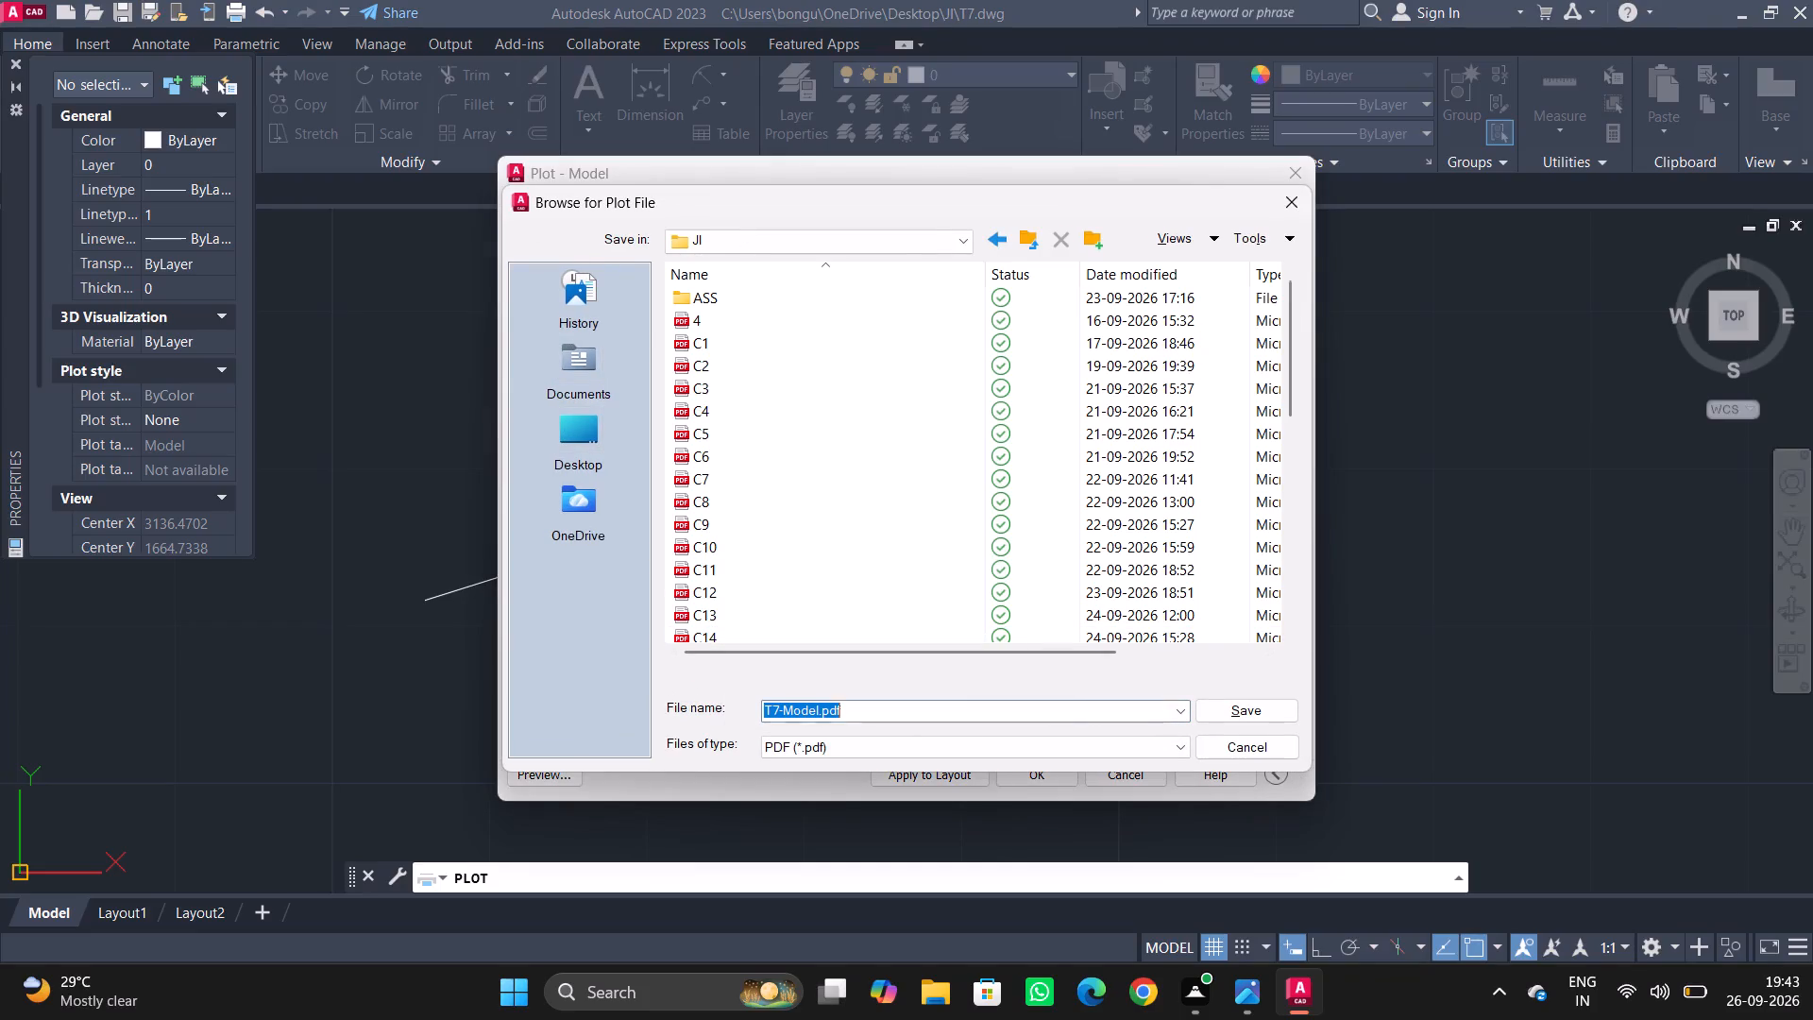
pyautogui.doubleClick(1205, 716)
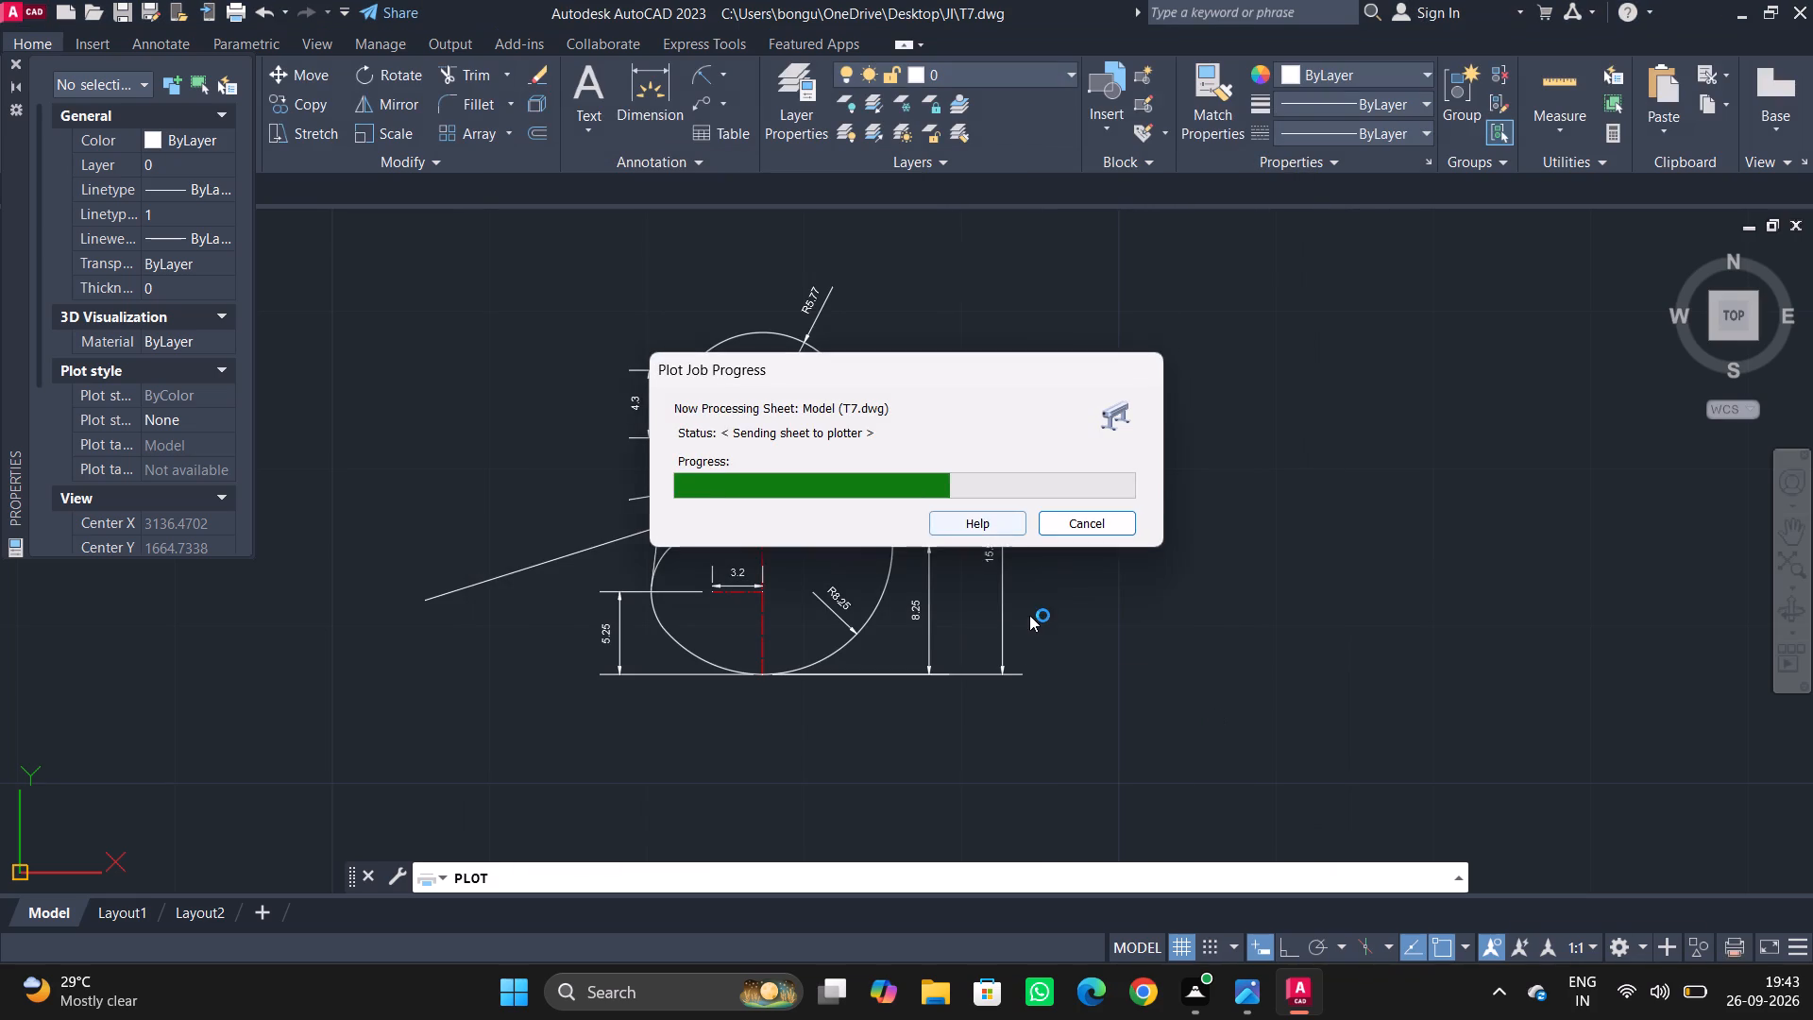
pyautogui.press('Escape')
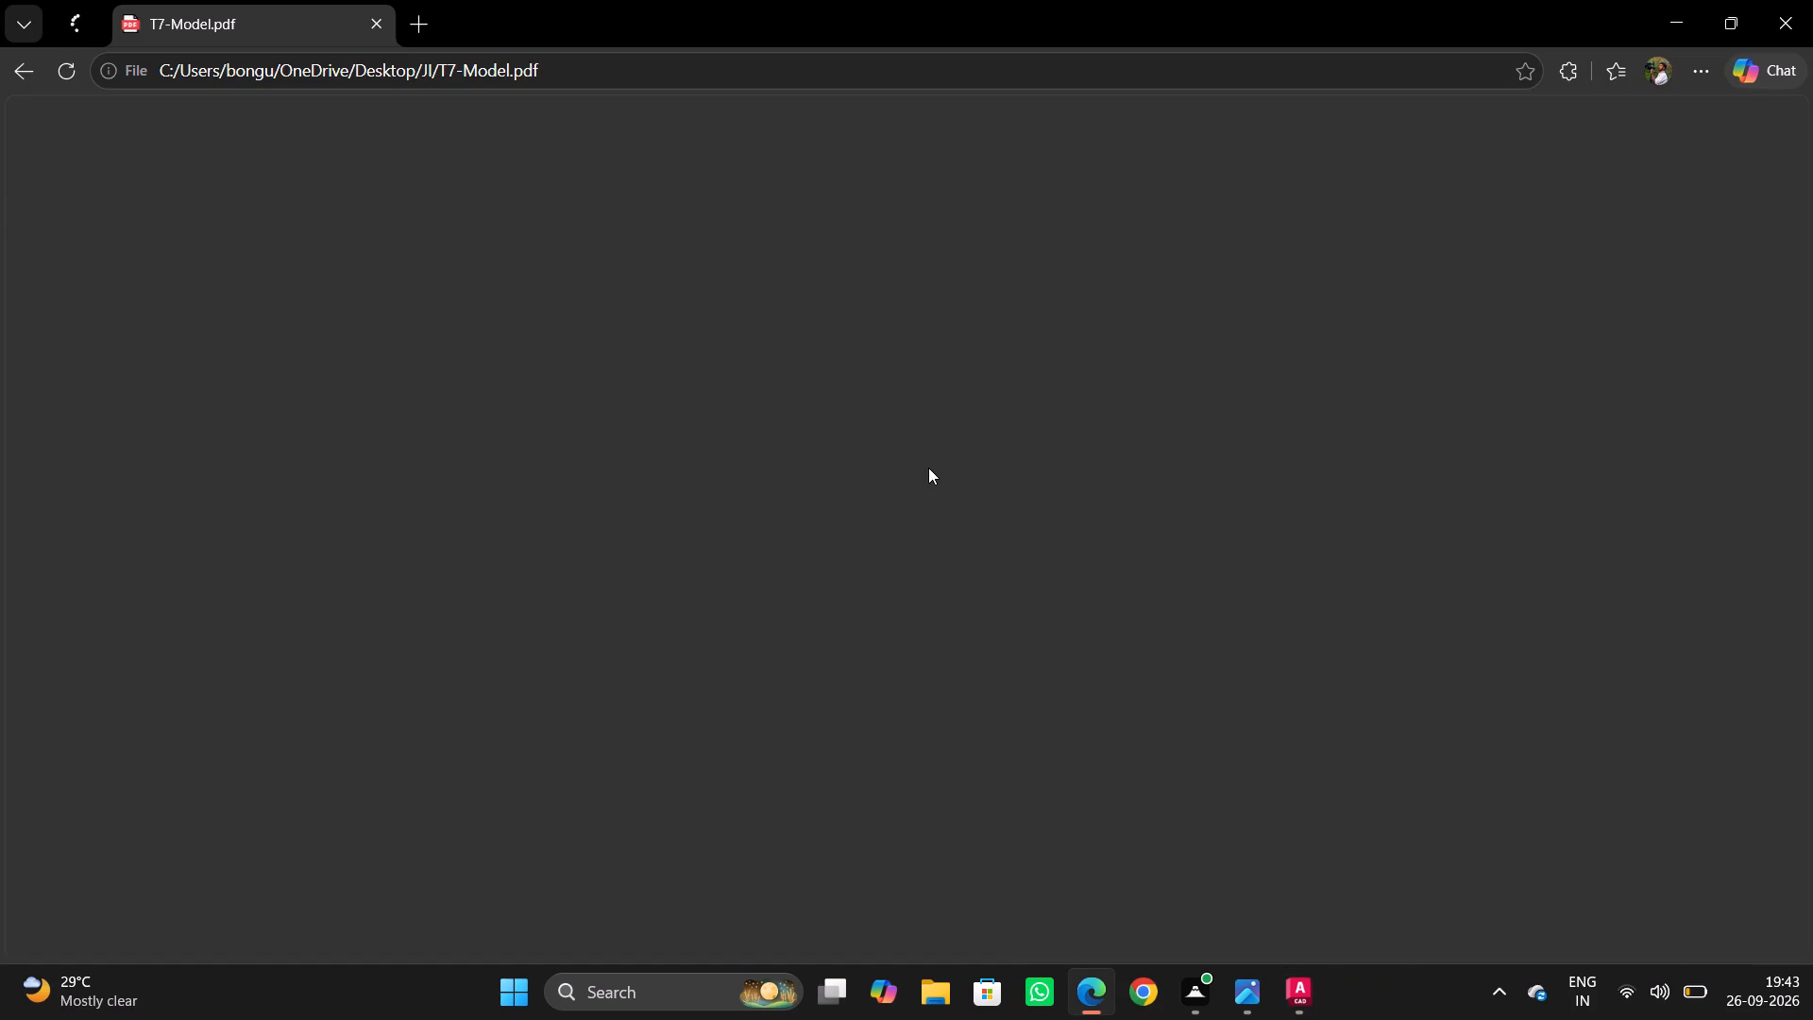
pyautogui.click(1304, 1002)
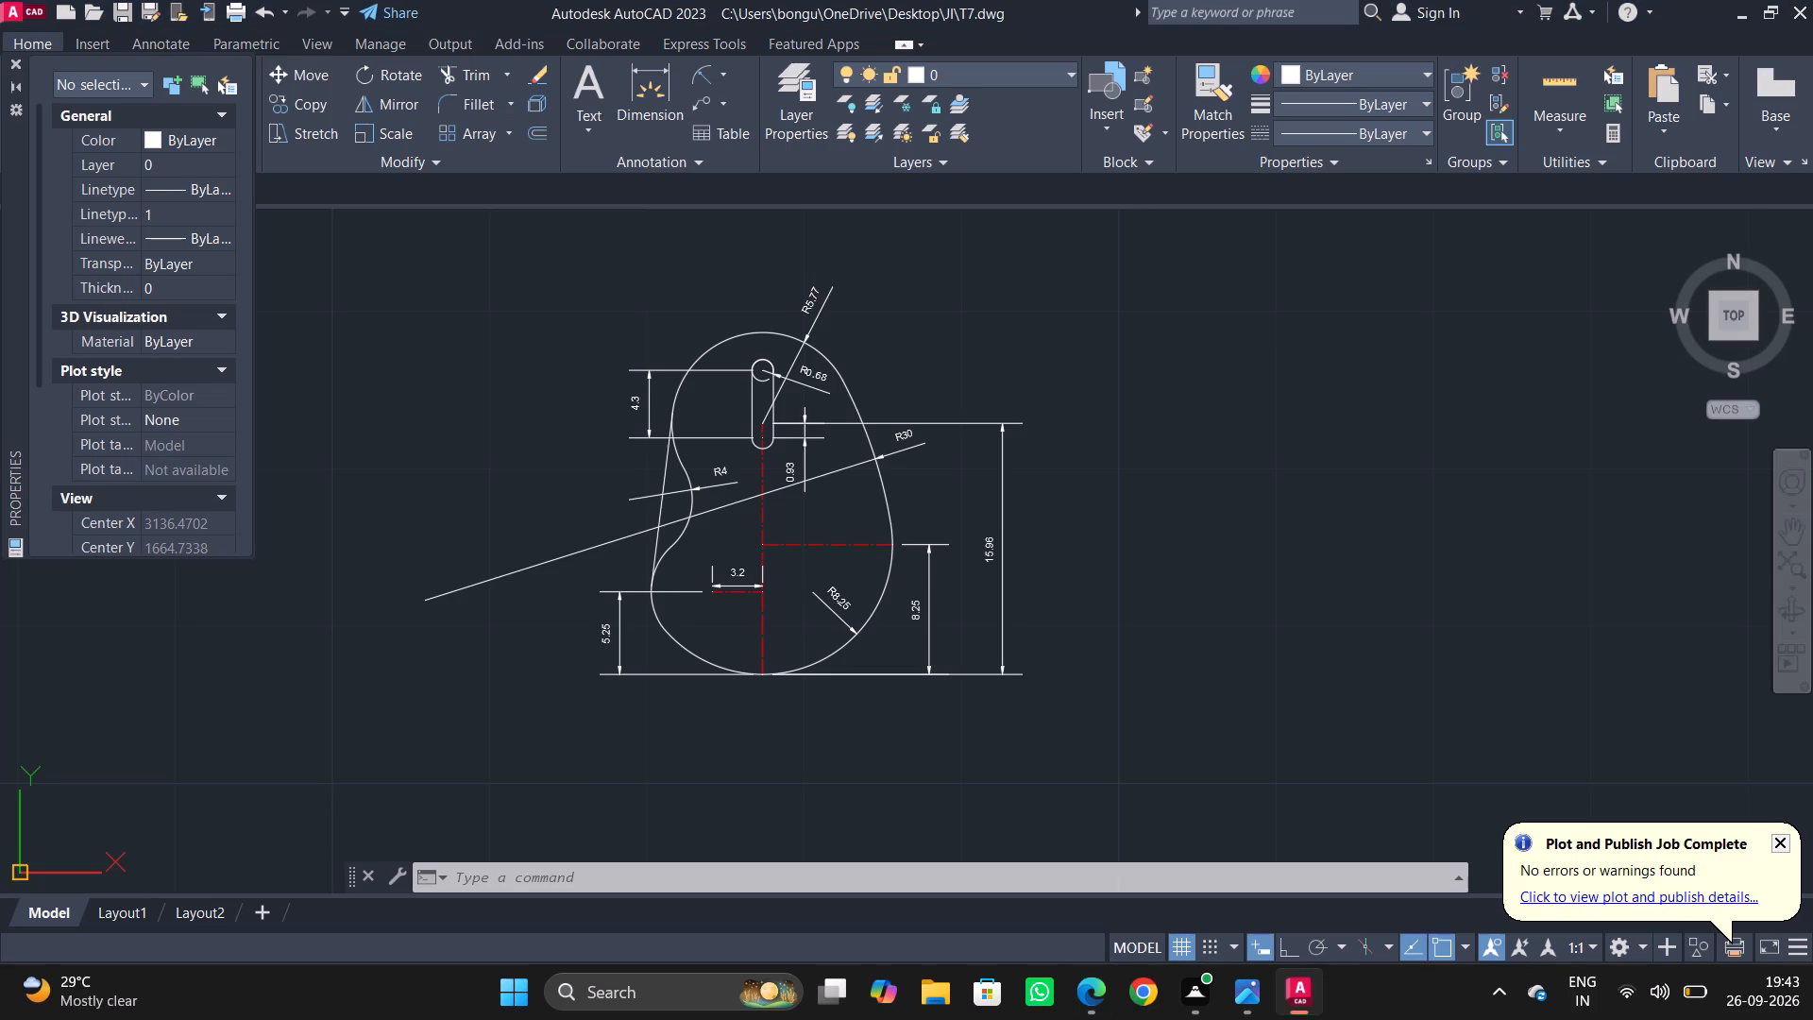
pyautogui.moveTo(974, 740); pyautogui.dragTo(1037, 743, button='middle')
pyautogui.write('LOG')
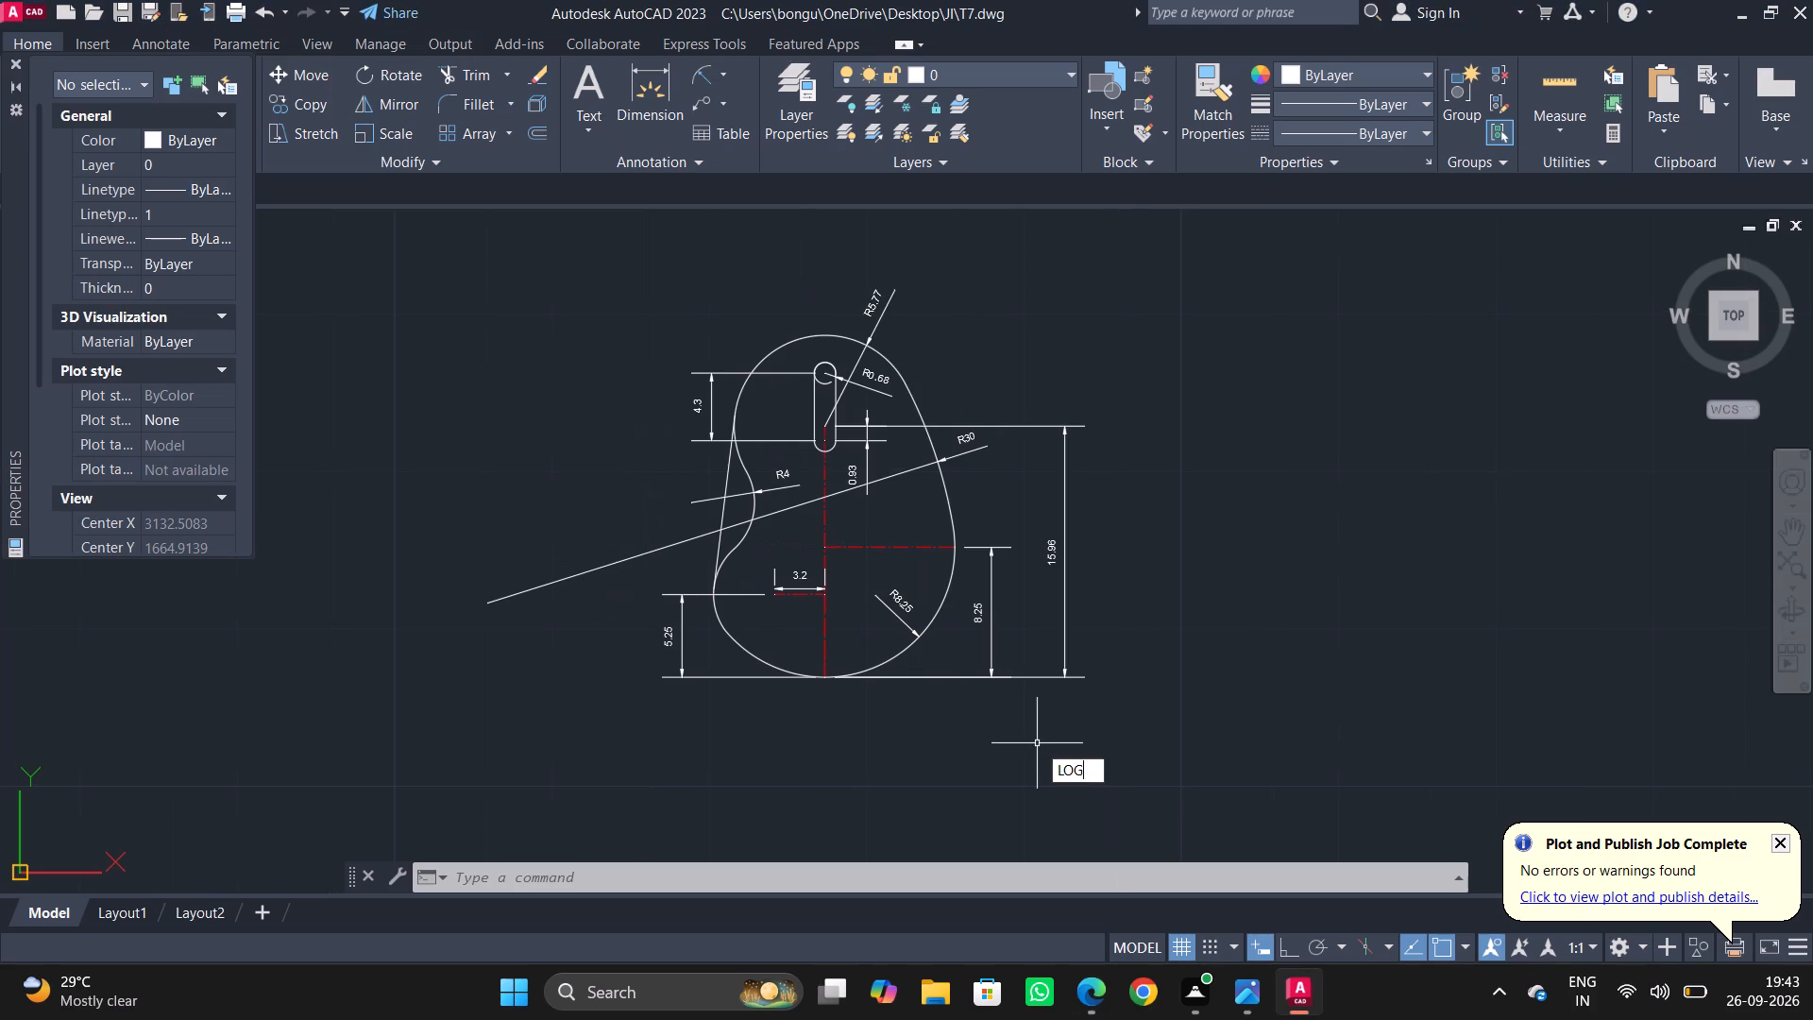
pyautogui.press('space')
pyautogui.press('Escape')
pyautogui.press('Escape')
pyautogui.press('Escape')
# Turn off the command log file with LOGFILEOFF.
pyautogui.write('LOG')
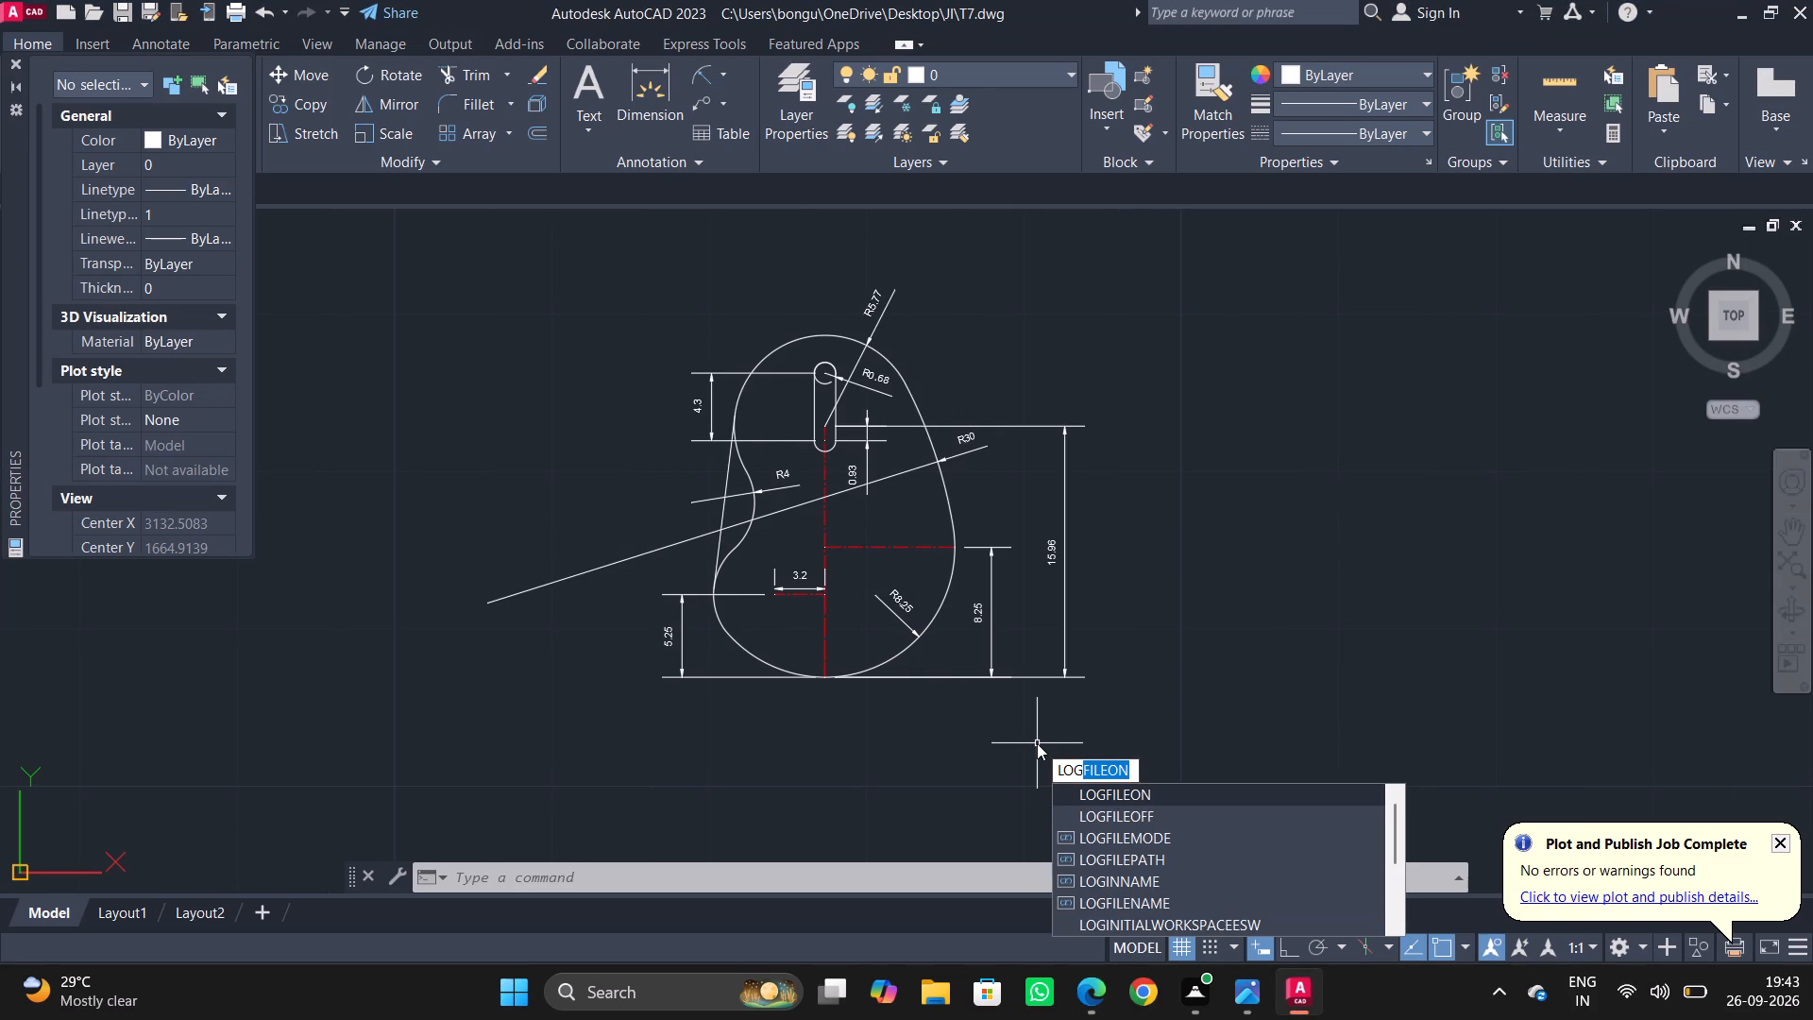
pyautogui.press('Down')
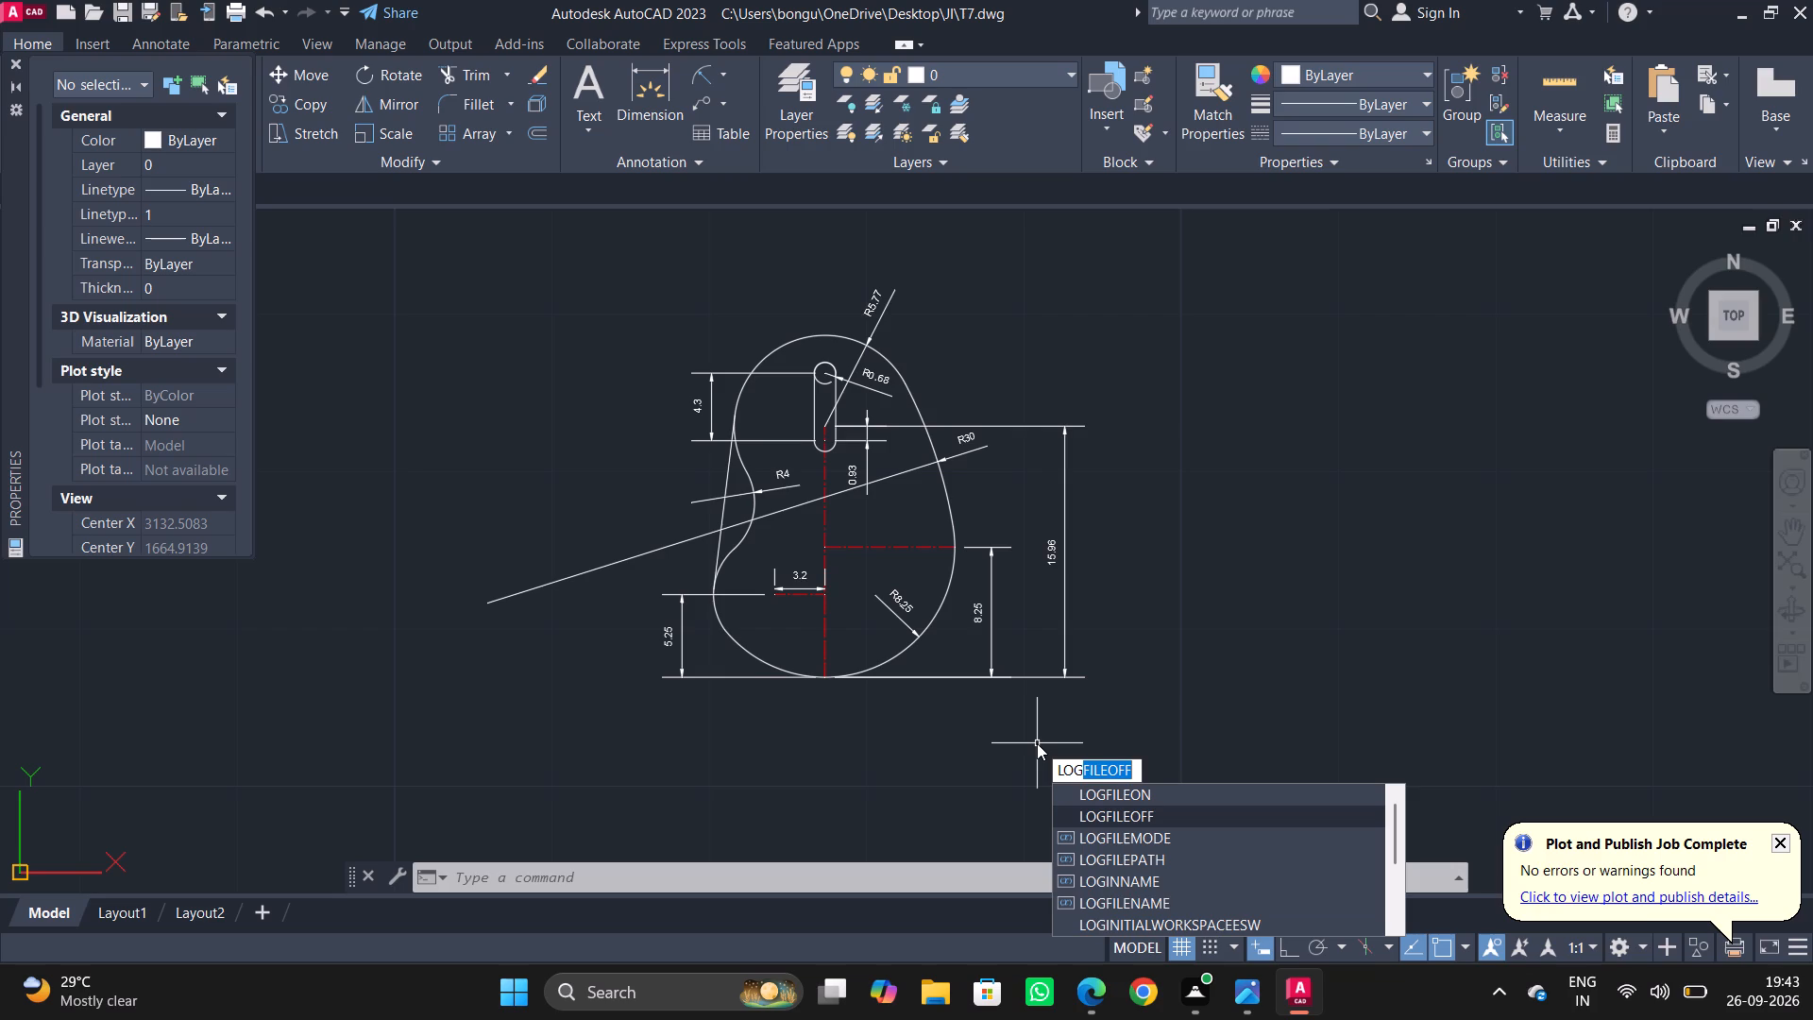
pyautogui.press('Return')
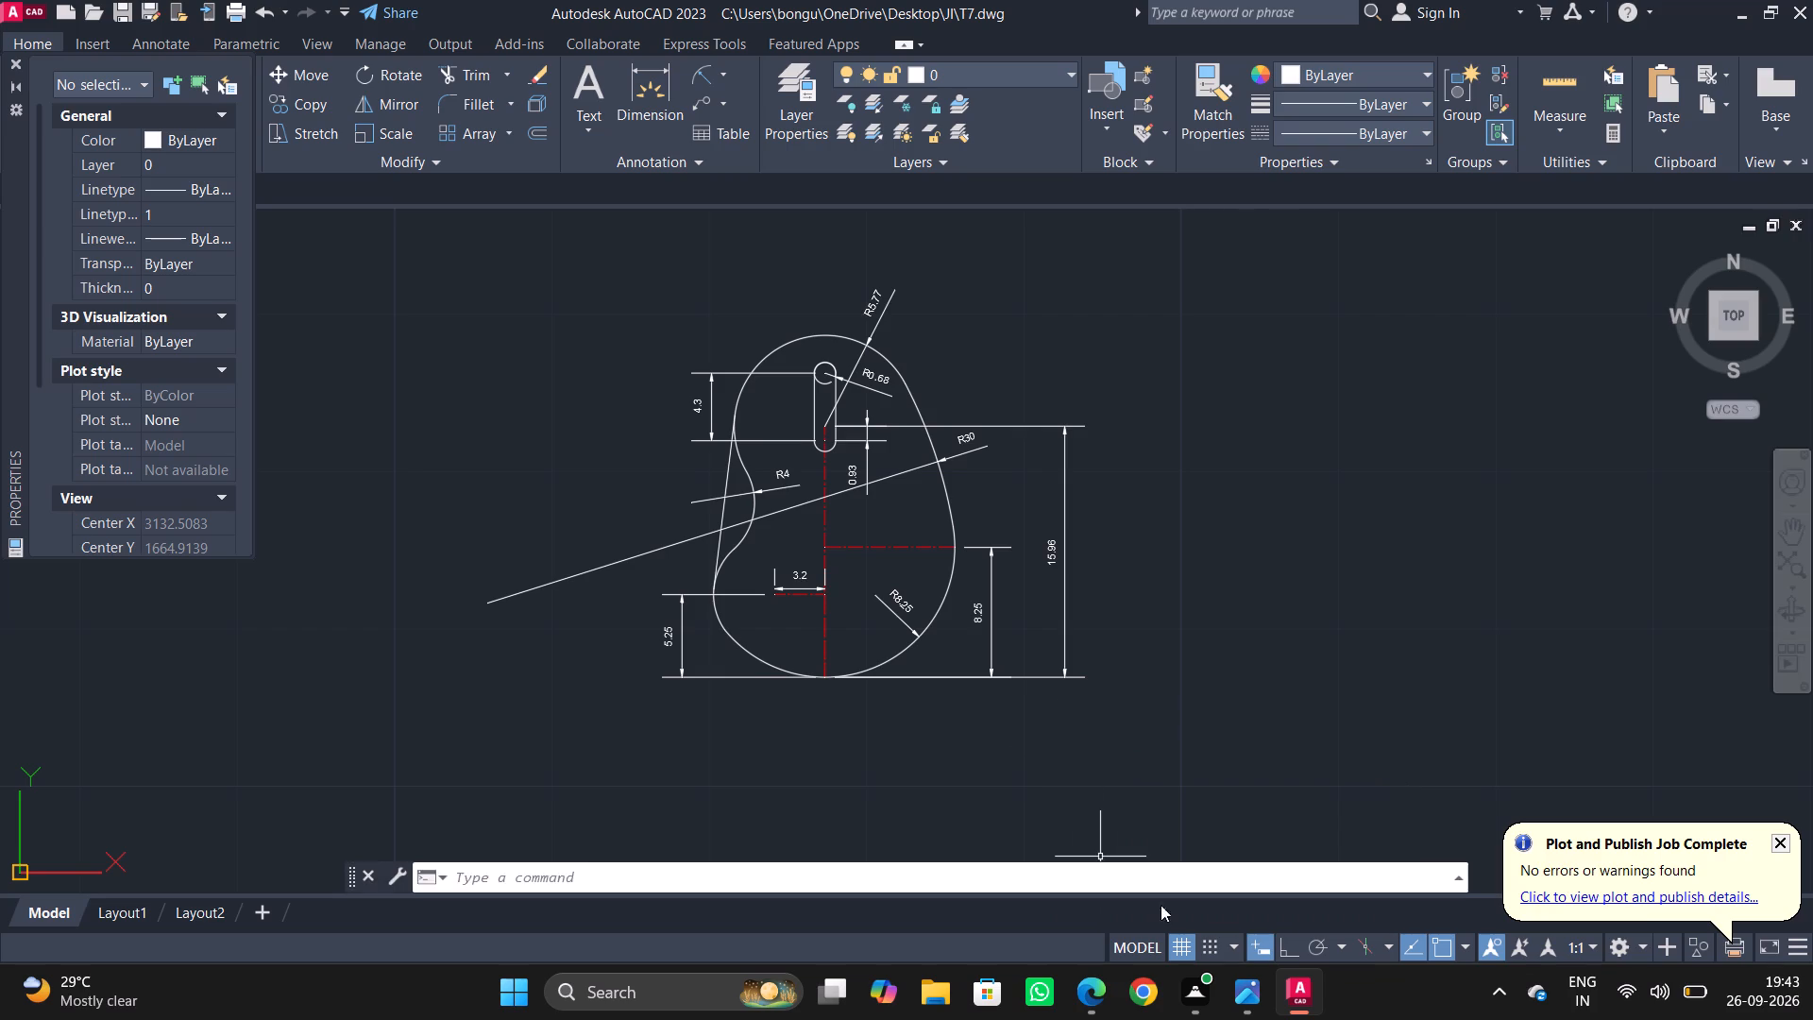